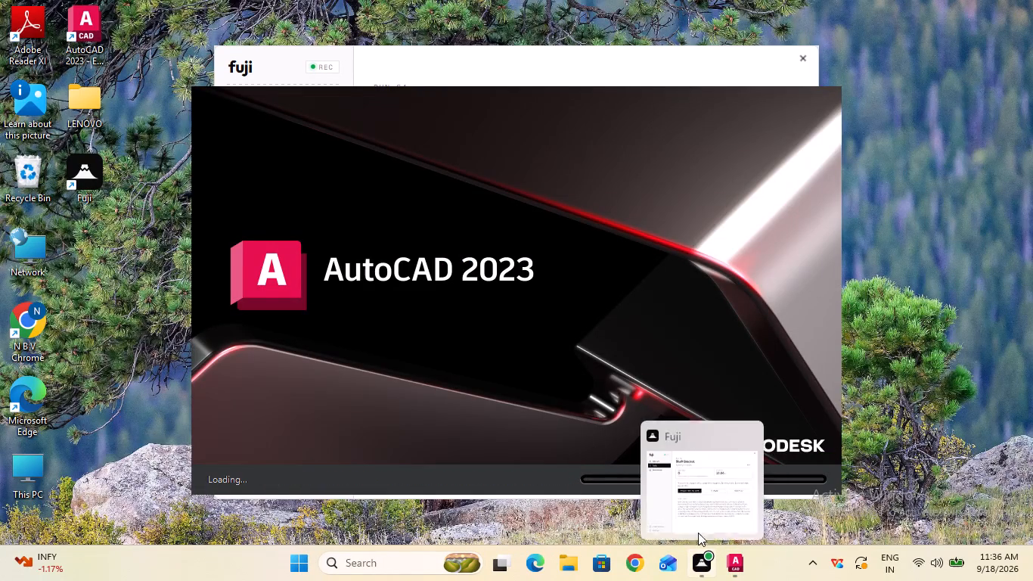
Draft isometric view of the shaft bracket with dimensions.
Launch AutoCAD 2023 and start a new blank drawing.
left_click(737, 570)
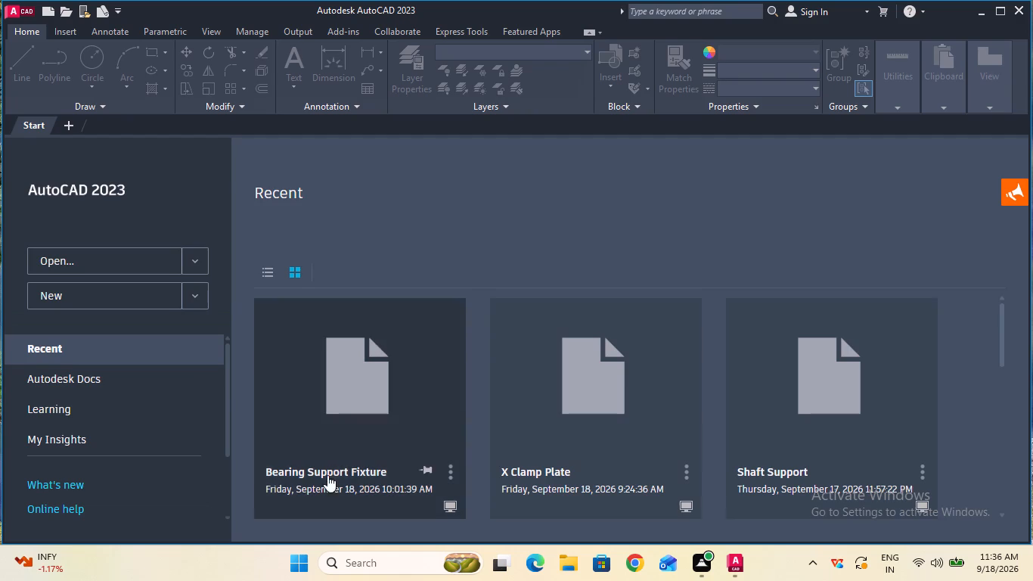
left_click(138, 287)
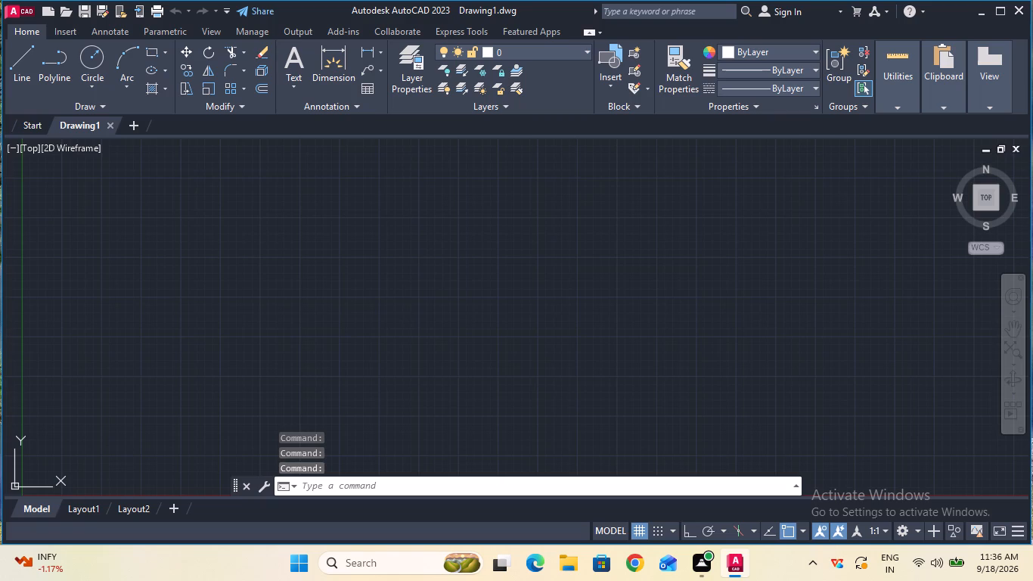
left_click(565, 576)
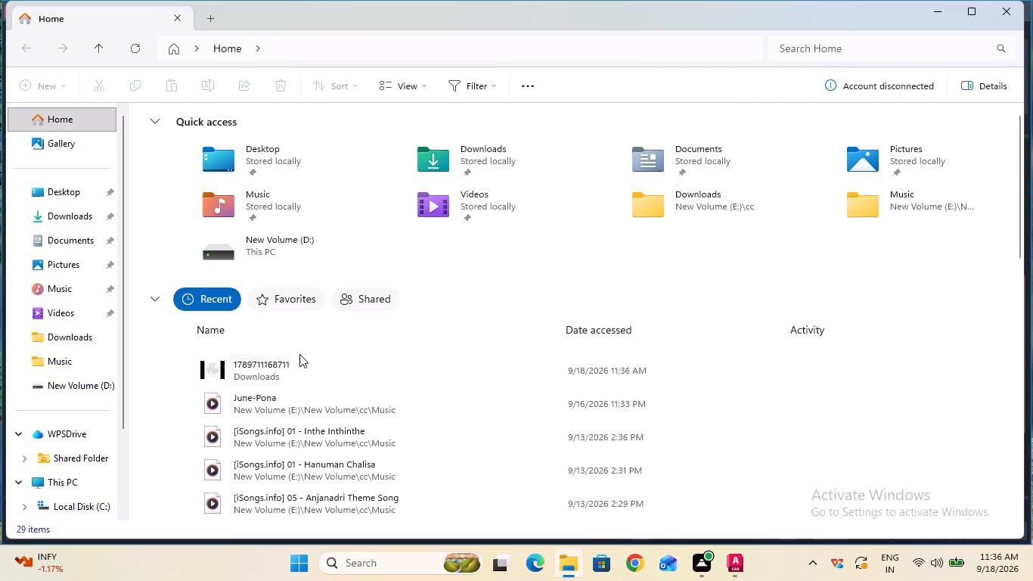
double_click(283, 368)
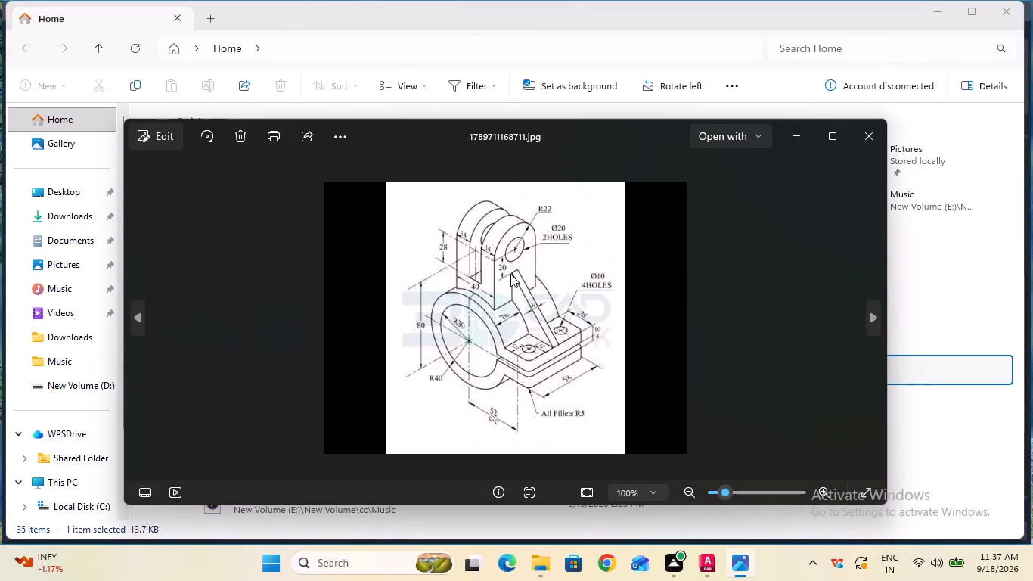
left_click(873, 148)
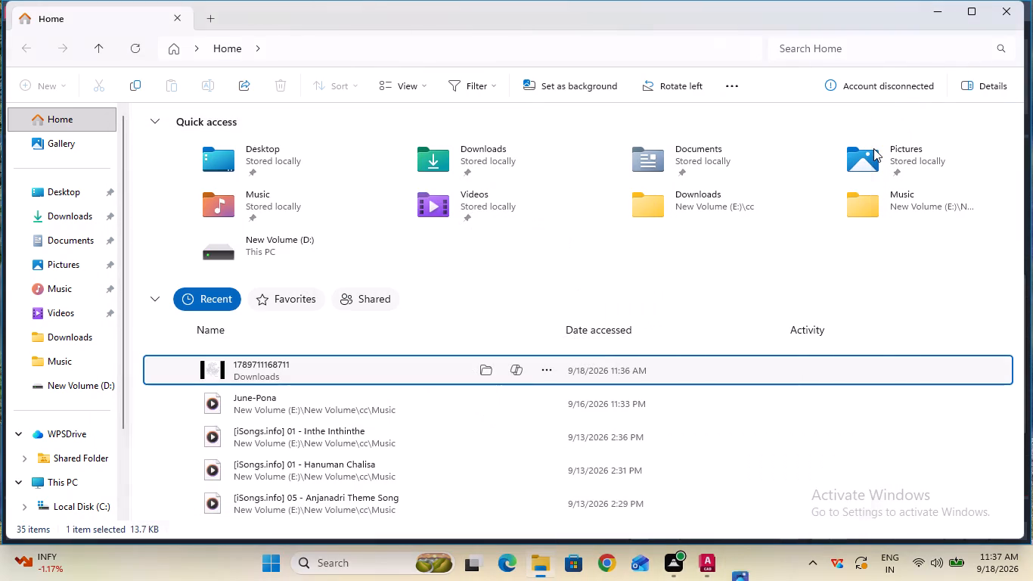
left_click(1004, 16)
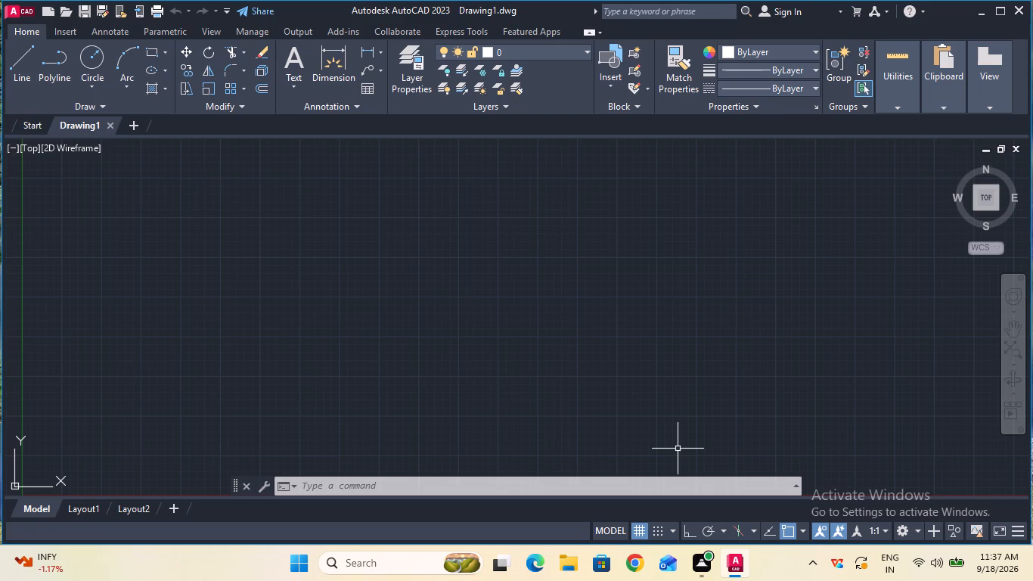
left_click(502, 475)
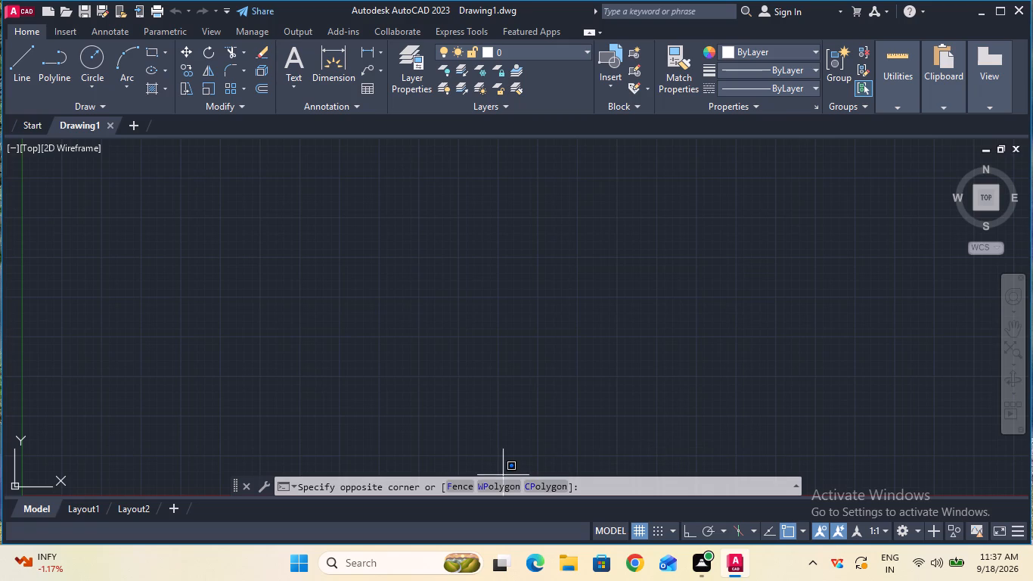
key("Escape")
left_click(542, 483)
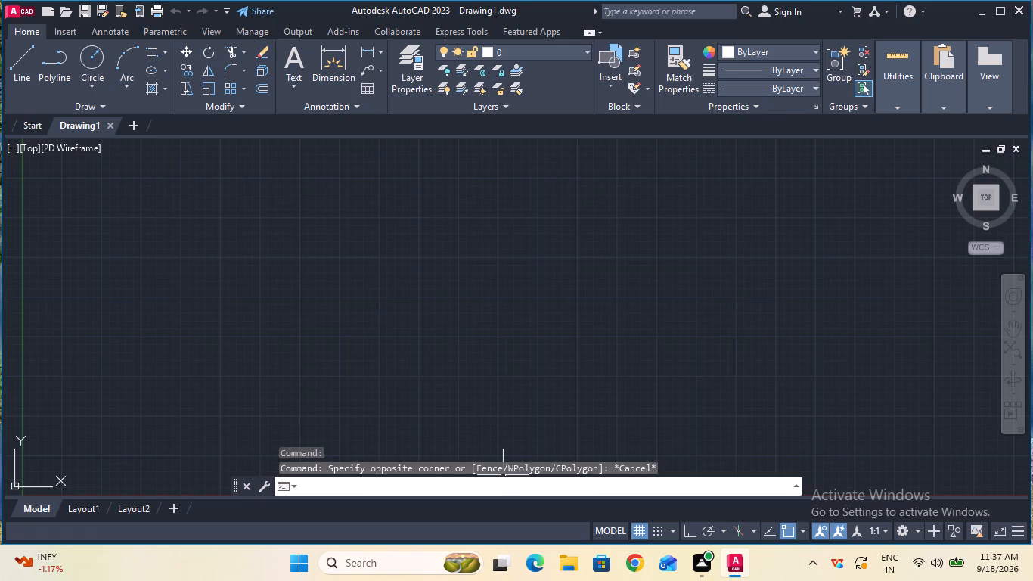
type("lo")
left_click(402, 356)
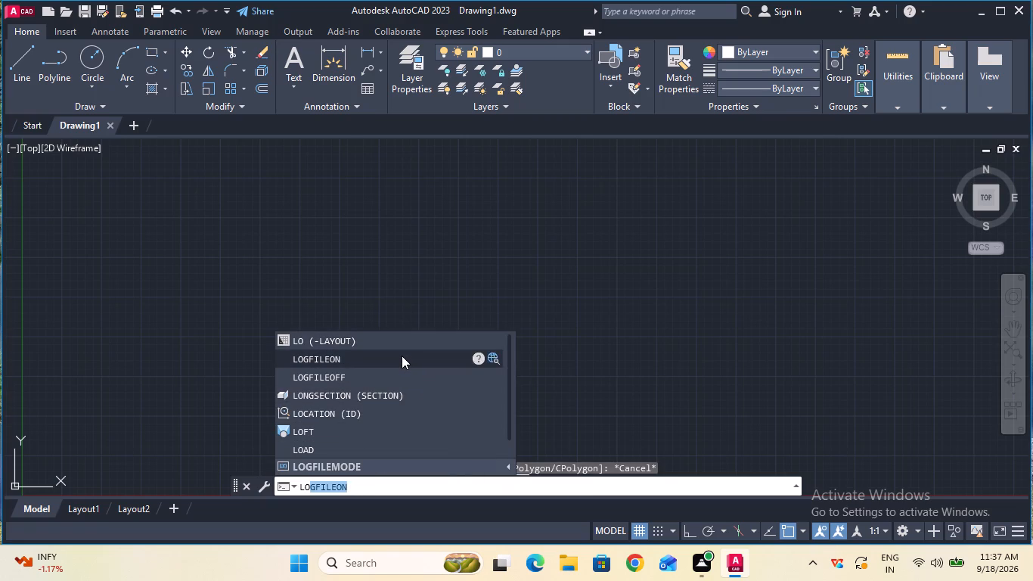
Configure the drawing units to decimal length with precision 0 and an insertion scale in millimeters.
left_click(384, 489)
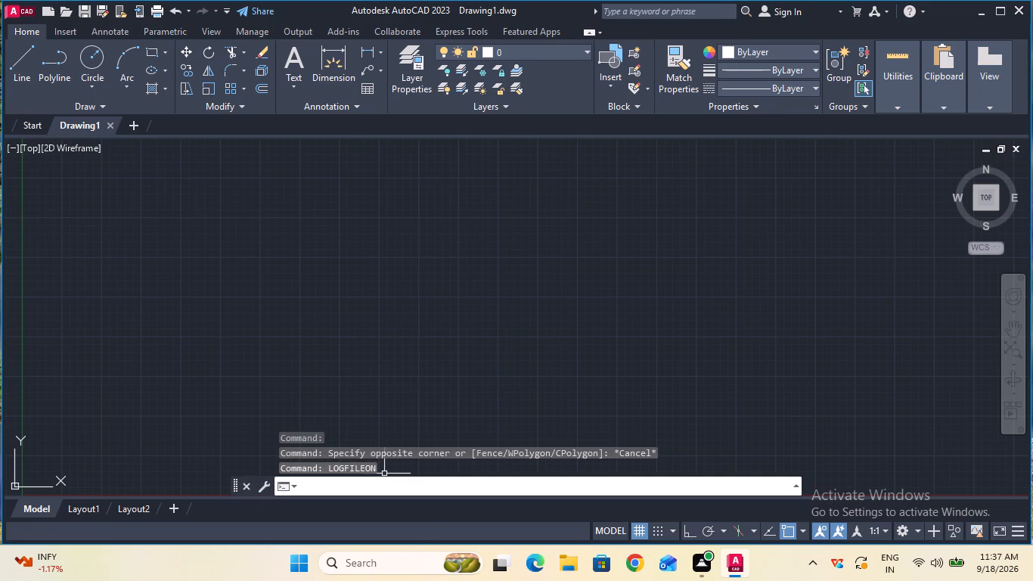
type("unit")
key("s")
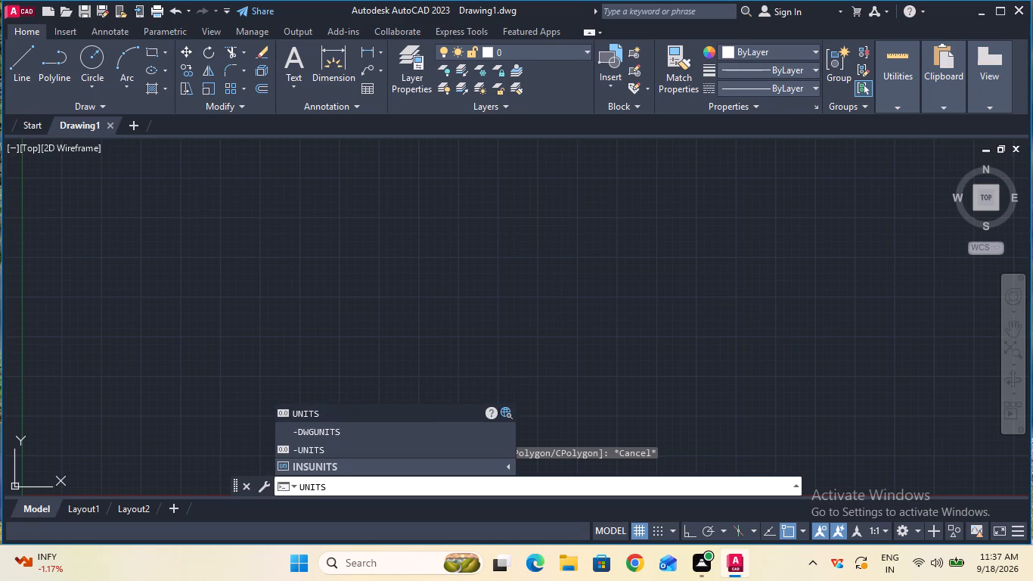
left_click(358, 416)
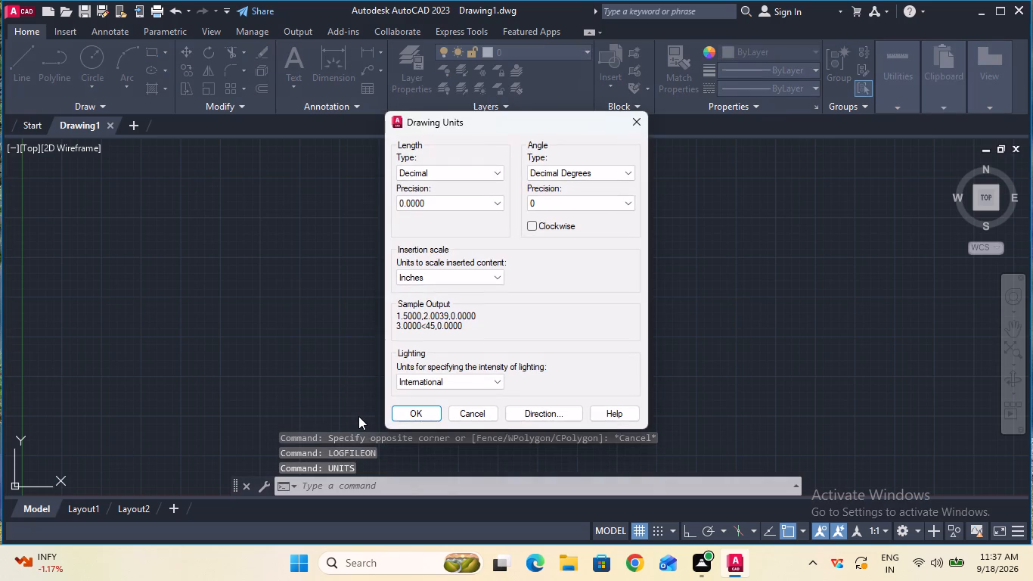
left_click(461, 204)
left_click(461, 216)
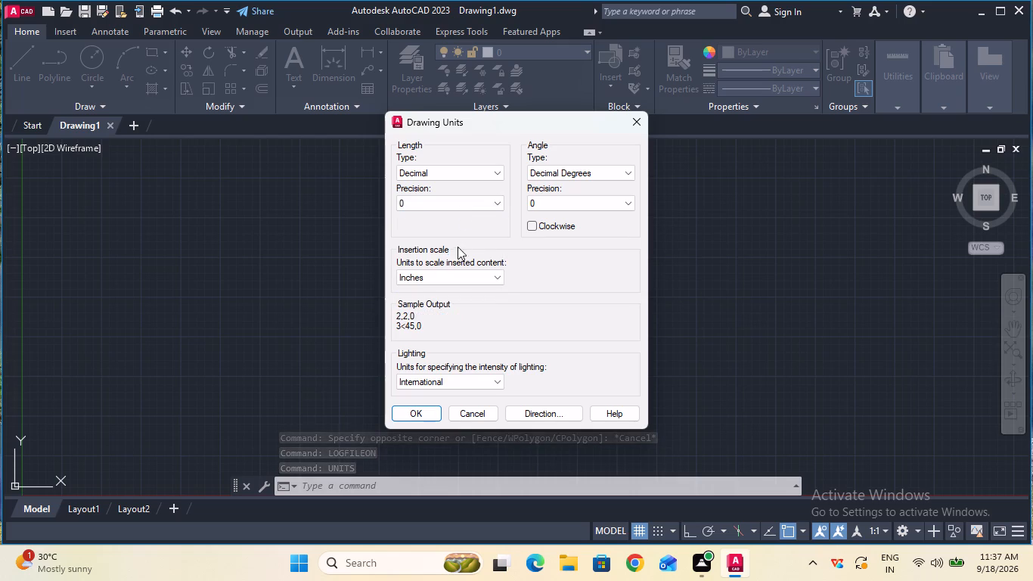
left_click(455, 276)
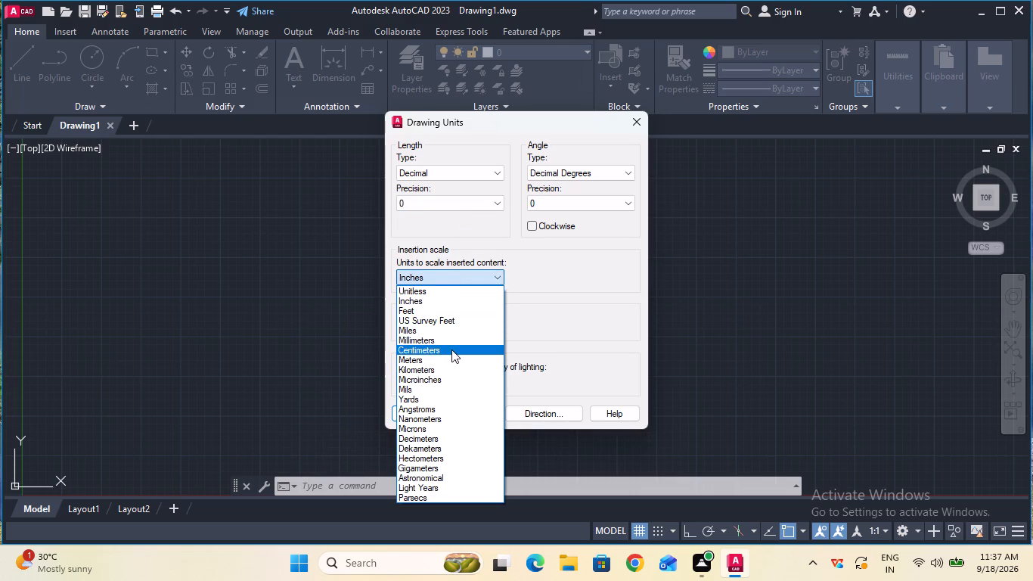
left_click(451, 341)
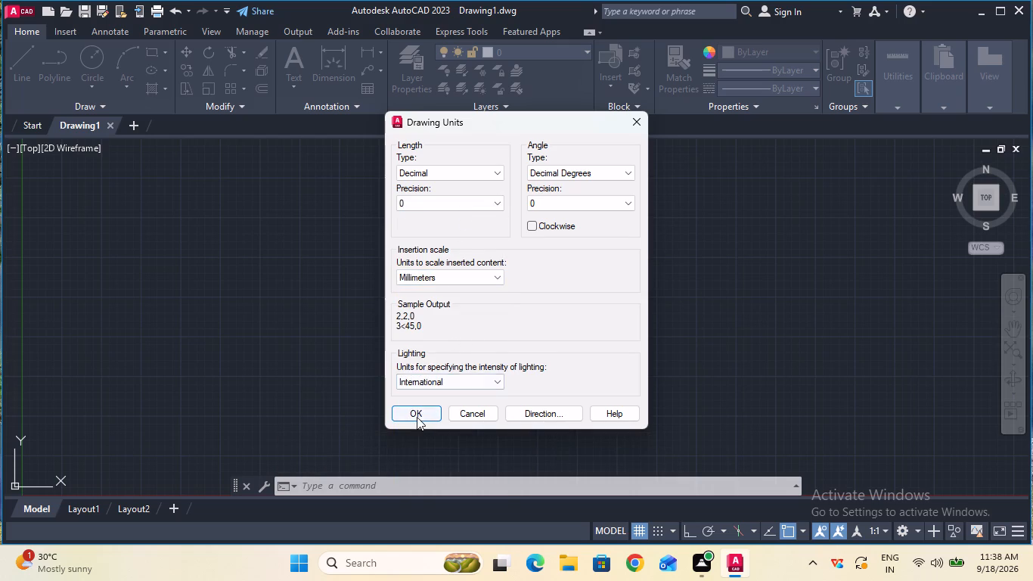
left_click(417, 417)
Modify the Standard dimension style's text to a height of 6 with ISO standard alignment.
left_click(398, 488)
key("d")
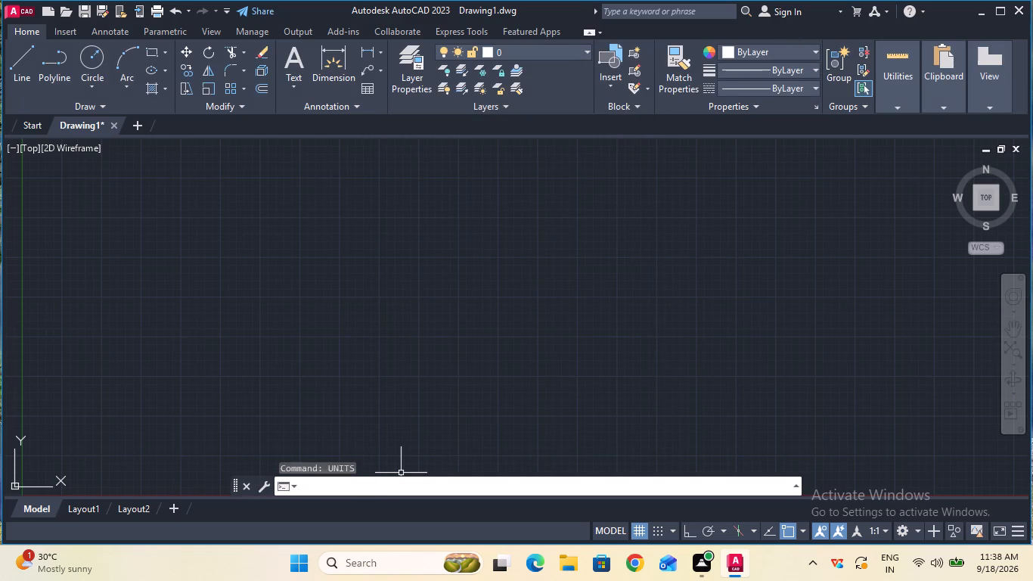
key("Return")
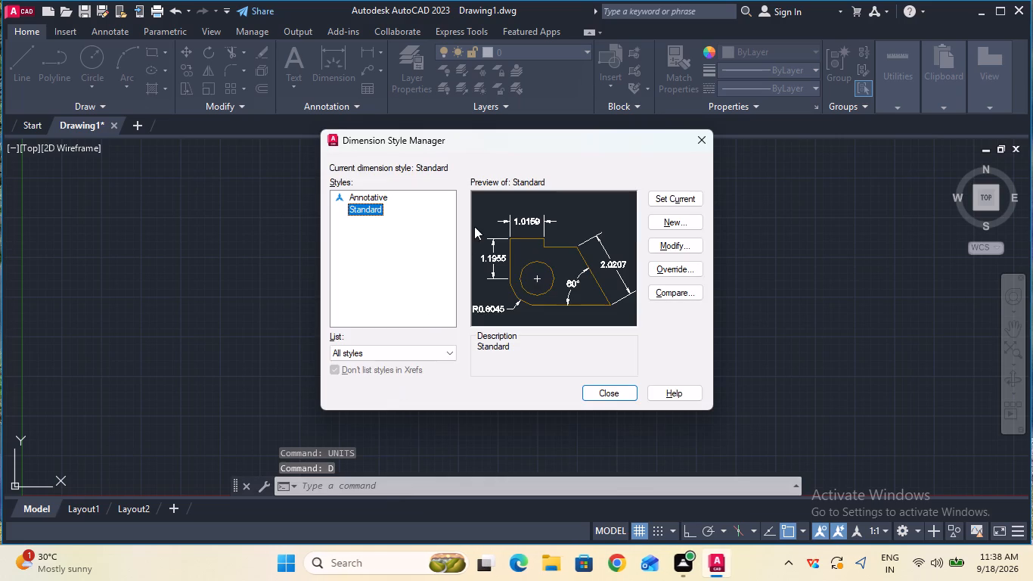
left_click(657, 237)
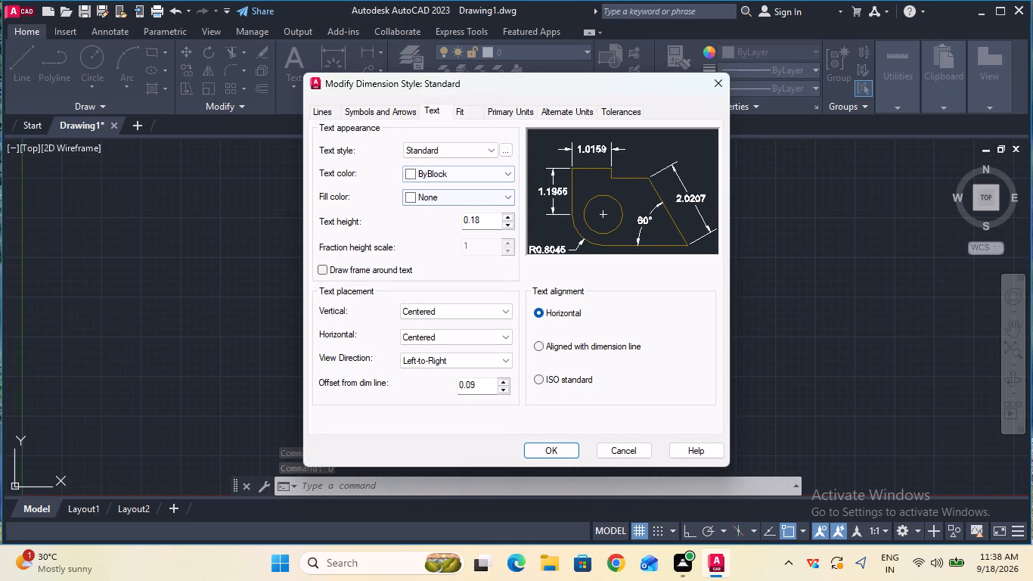
left_click(487, 218)
key("BackSpace")
key("BackSpace")
key("BackSpace")
key("BackSpace")
key("BackSpace")
key("BackSpace")
key("BackSpace")
key("BackSpace")
key("BackSpace")
key("BackSpace")
key("BackSpace")
key("BackSpace")
key("BackSpace")
key("BackSpace")
key("BackSpace")
key("6")
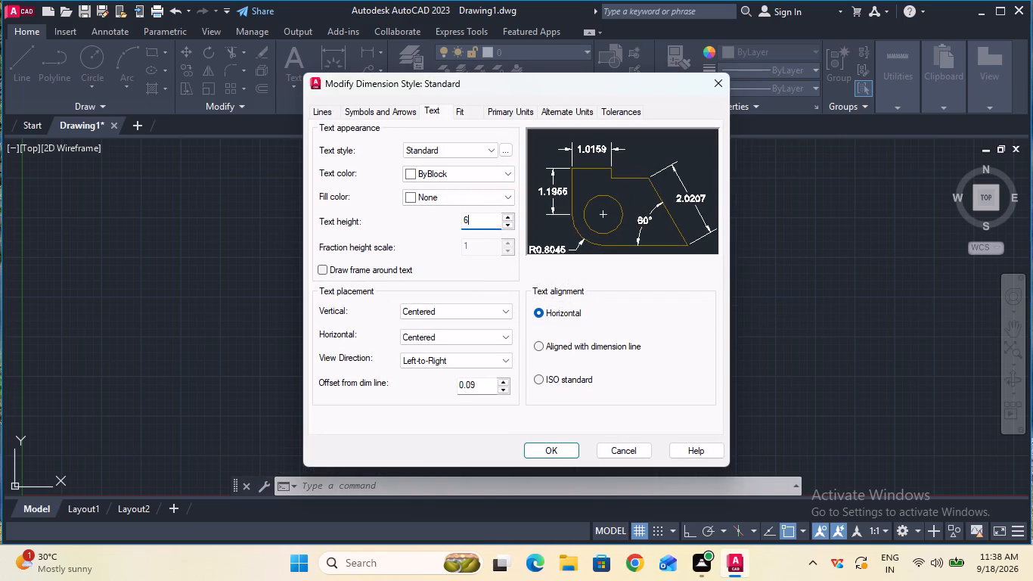
left_click(539, 380)
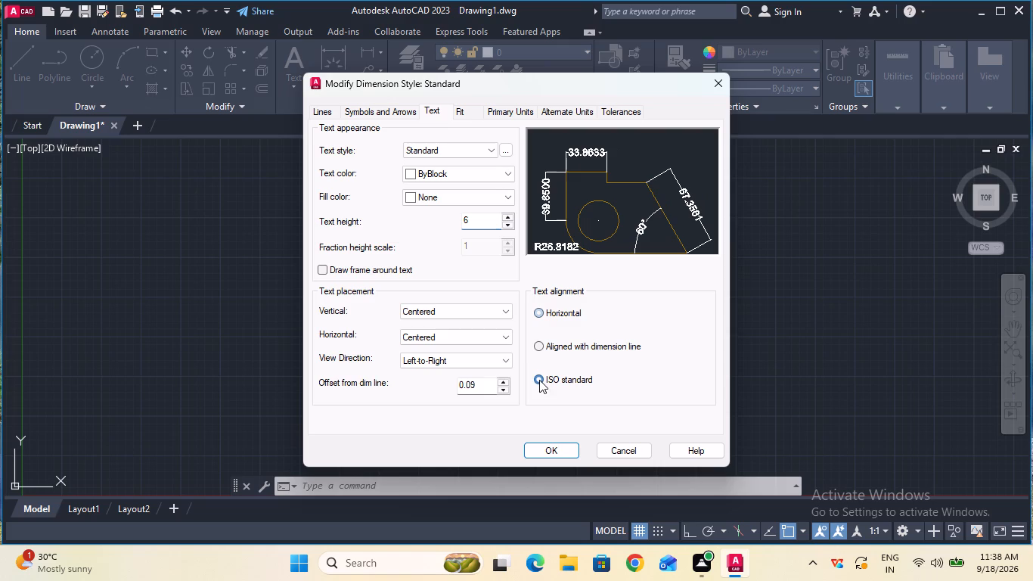
left_click(433, 114)
Set the Standard dimension style's linear precision to 0 and make the style current.
left_click(495, 110)
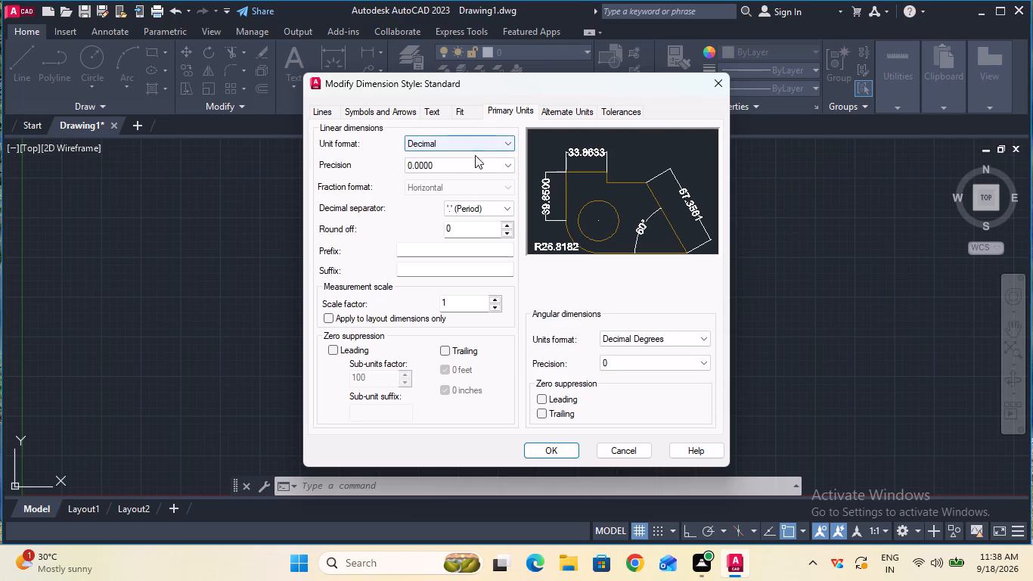
left_click(471, 167)
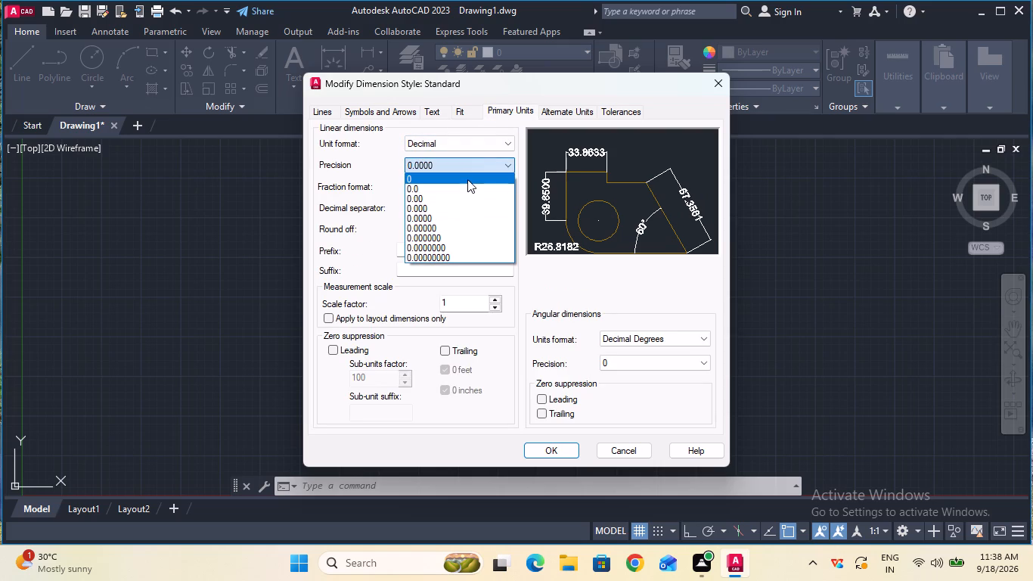
left_click(467, 177)
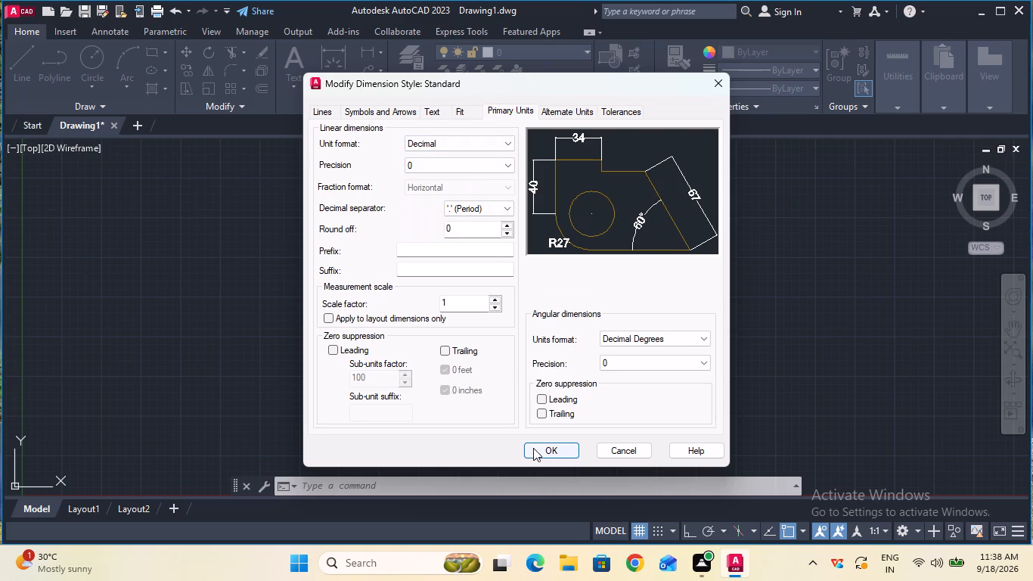
left_click(533, 448)
left_click(682, 200)
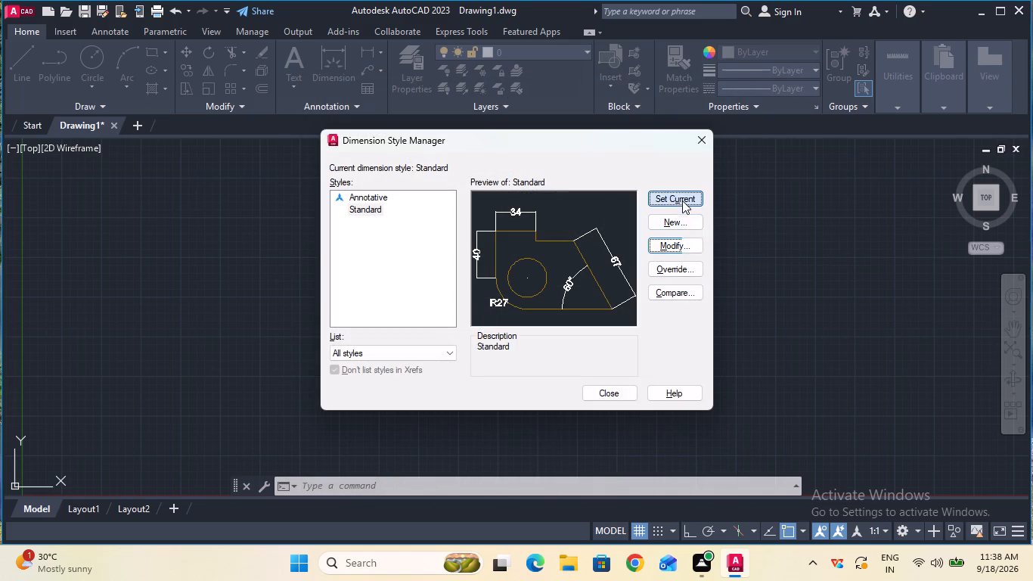
left_click(629, 396)
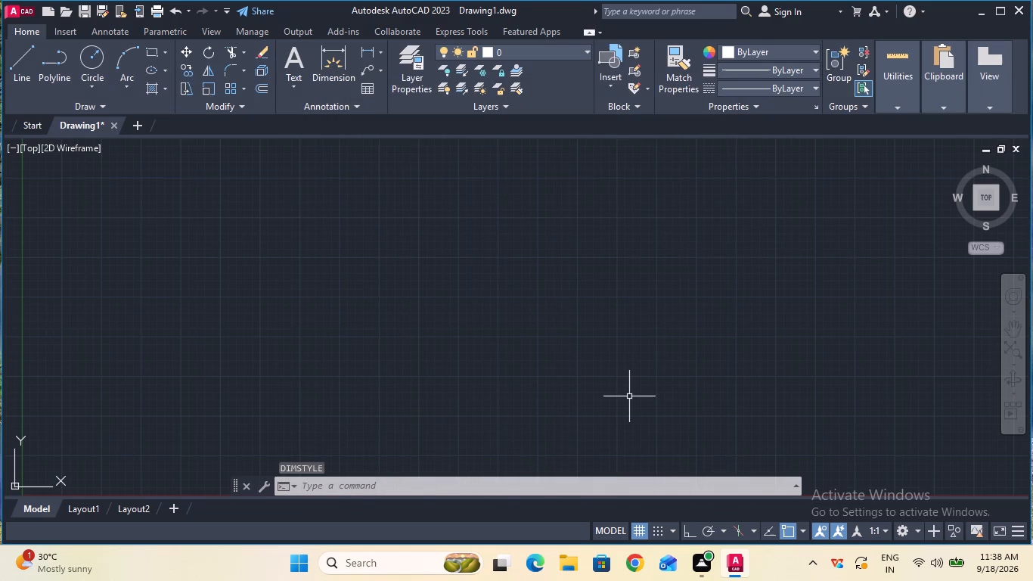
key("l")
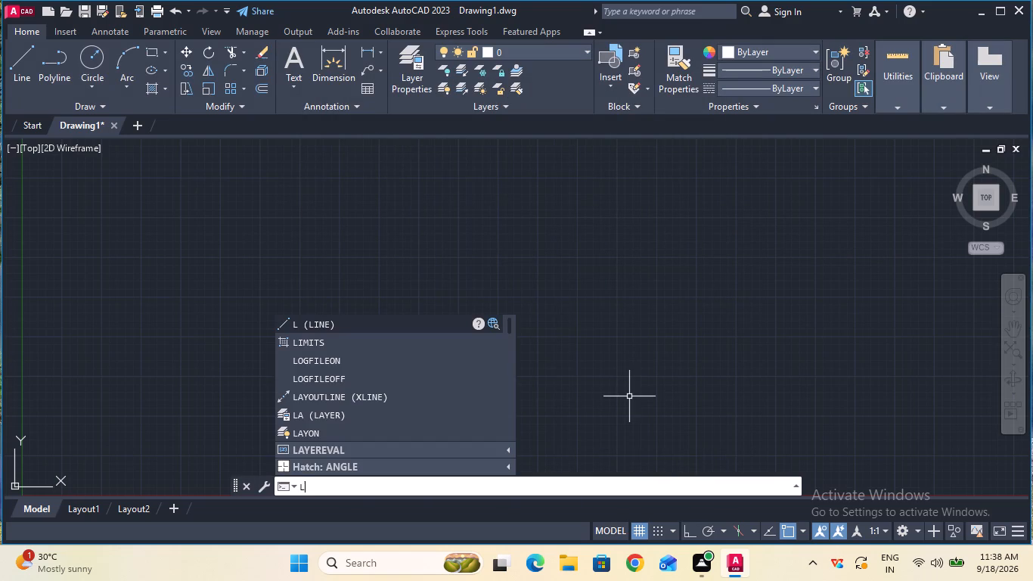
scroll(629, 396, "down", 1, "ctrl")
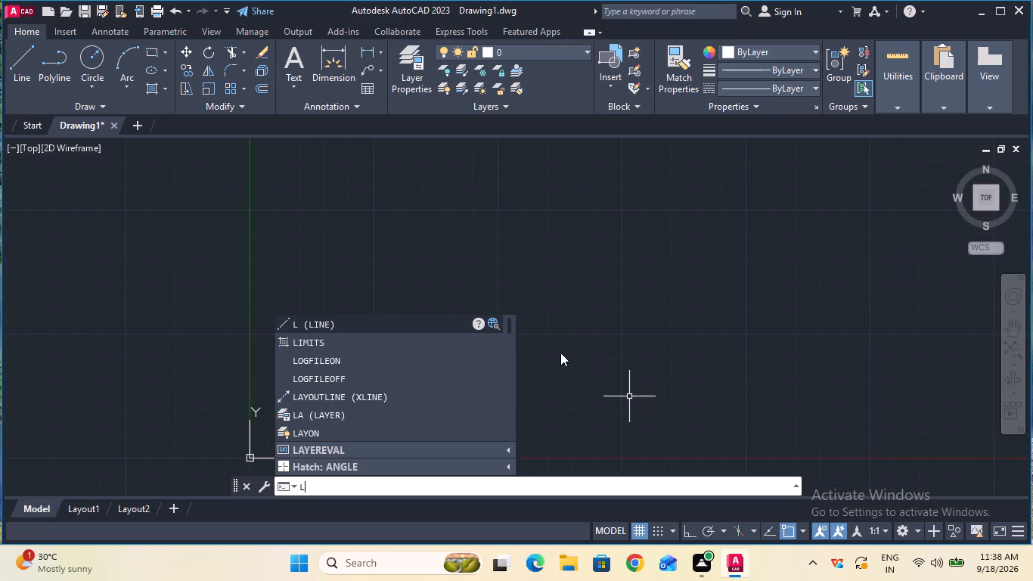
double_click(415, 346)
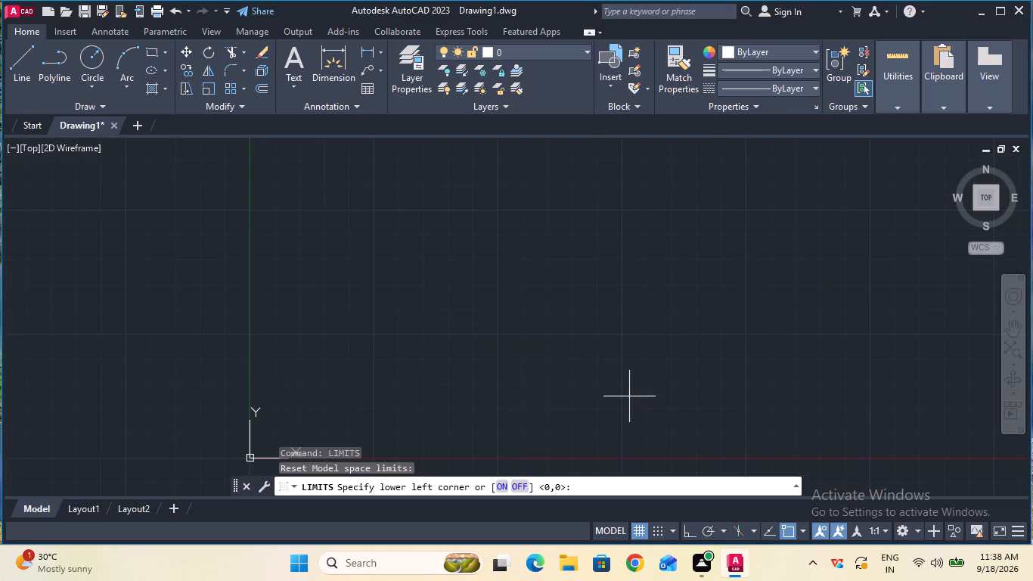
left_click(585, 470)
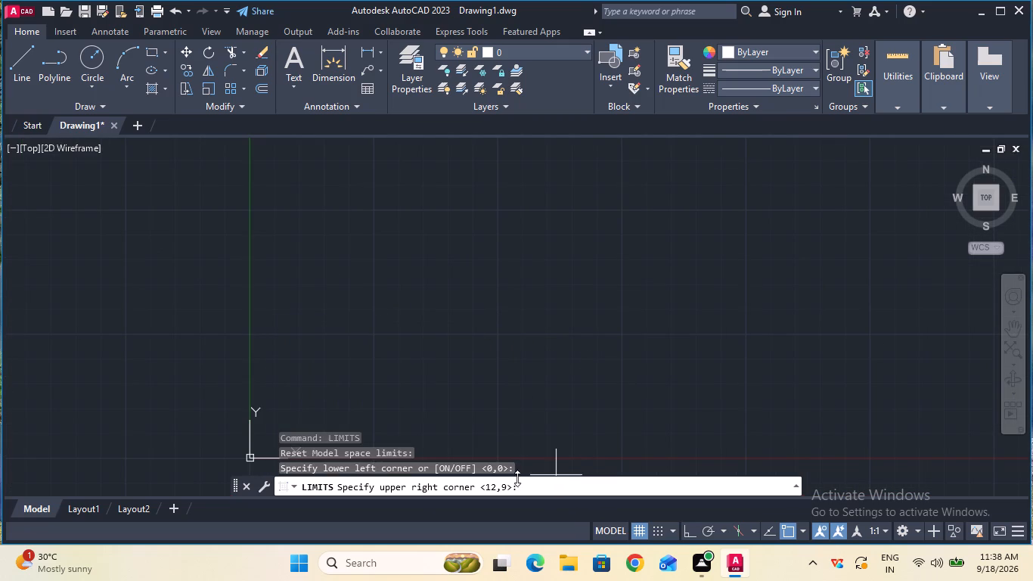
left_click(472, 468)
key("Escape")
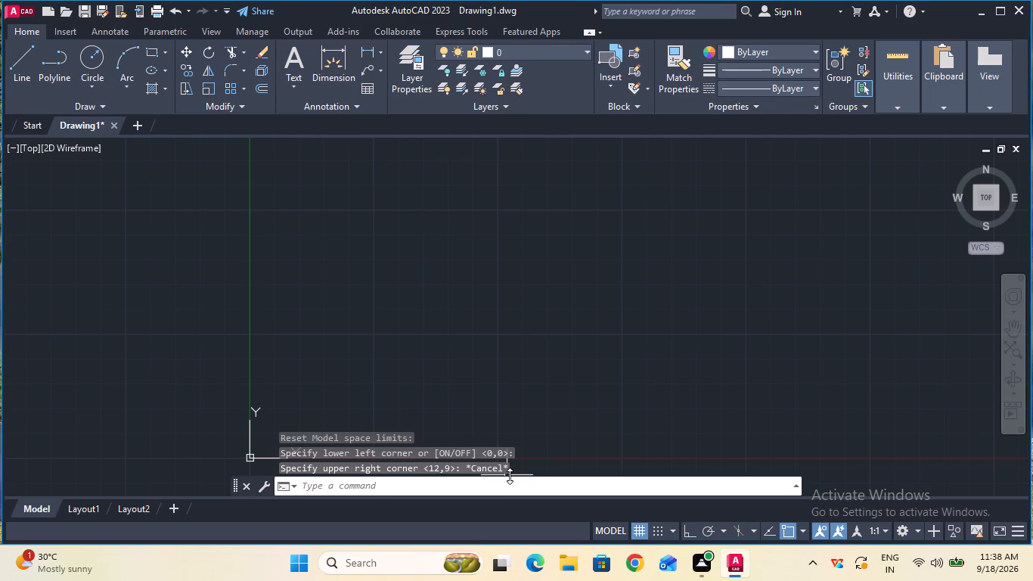
Set the model space limits to a lower-left corner of 0,0 and an upper-right corner of 100,100.
left_click(467, 496)
type("li")
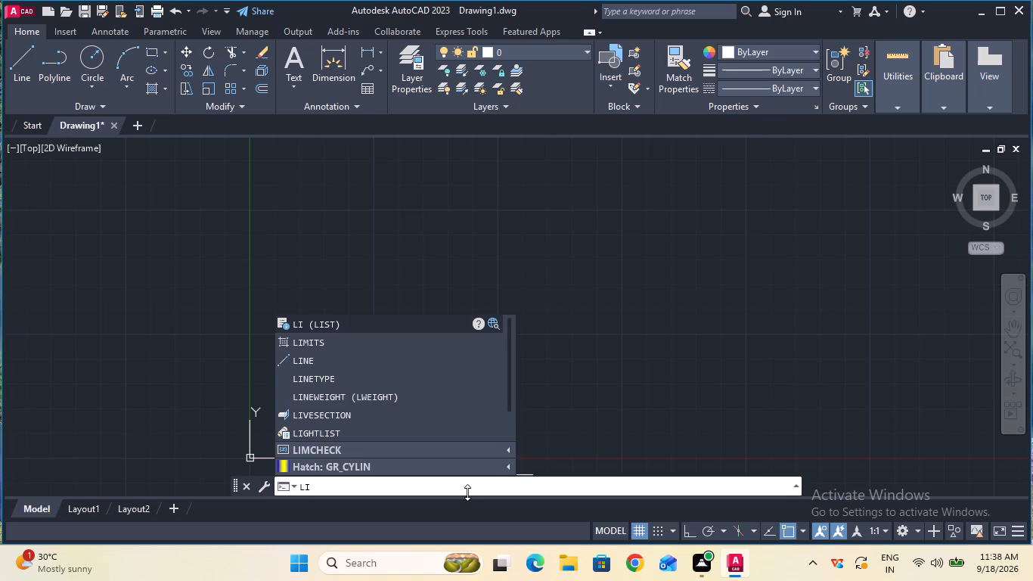
left_click(404, 346)
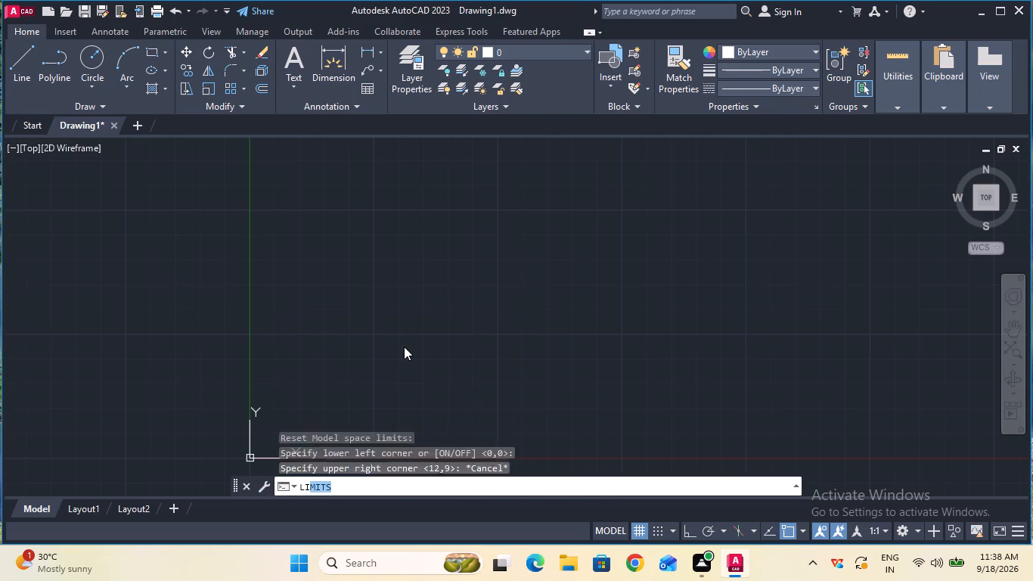
left_click(573, 480)
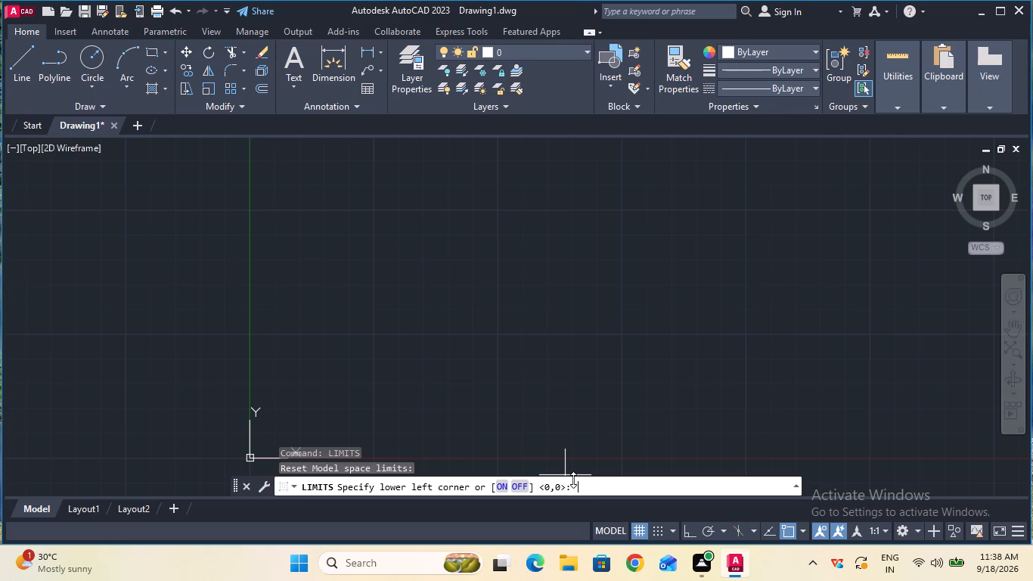
type("0,0")
key("Return")
type("100")
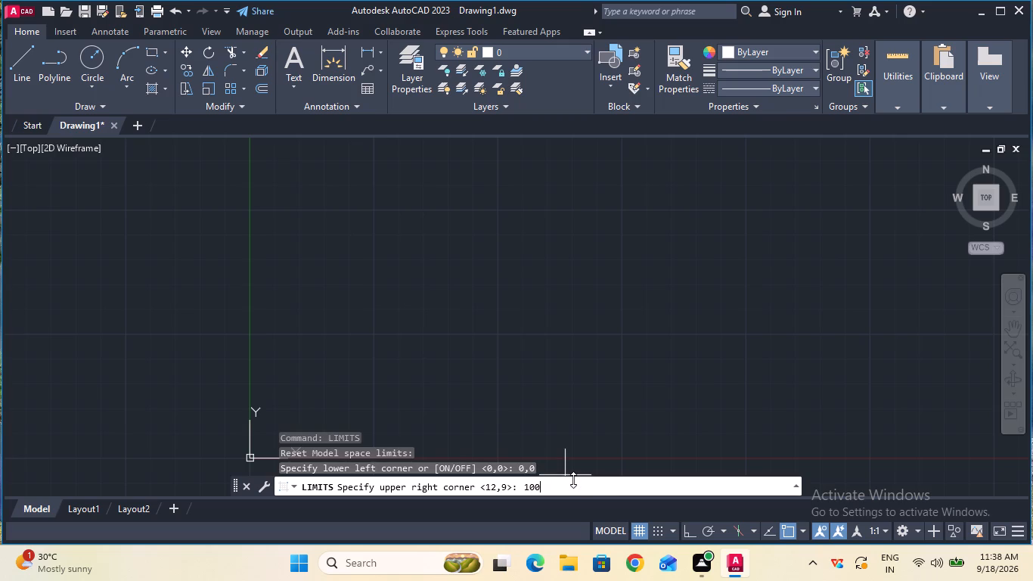
key("comma")
type("100")
key("Return")
key("z")
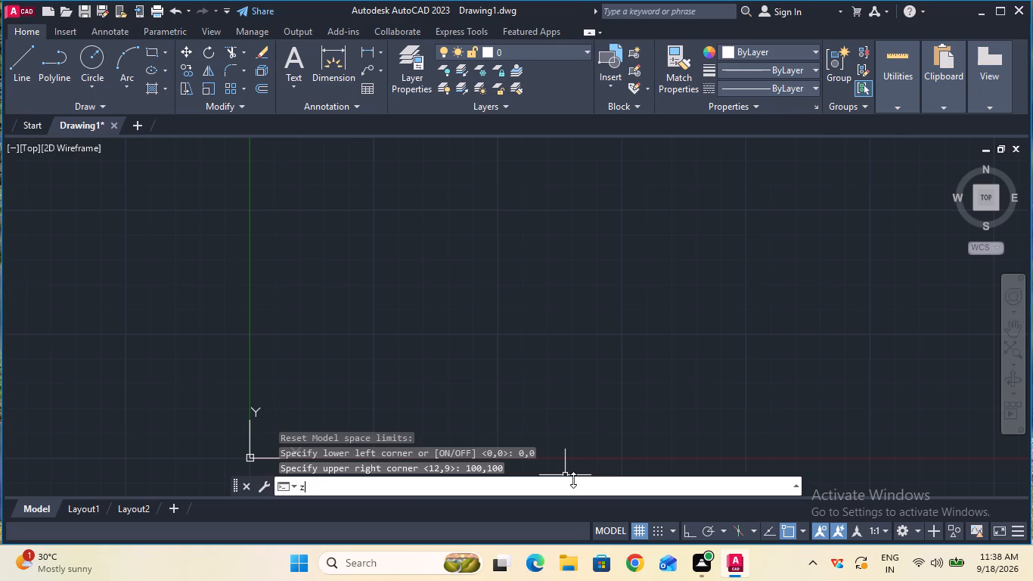
key("Return")
key("a")
key("Return")
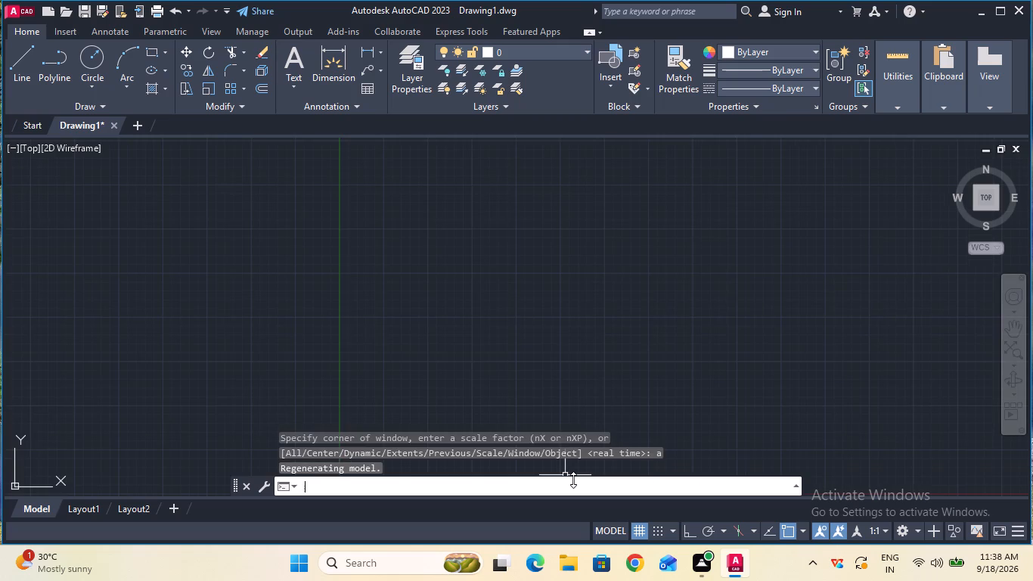
Turn on Ortho mode and switch to isometric drafting on the top isoplane.
key("F8")
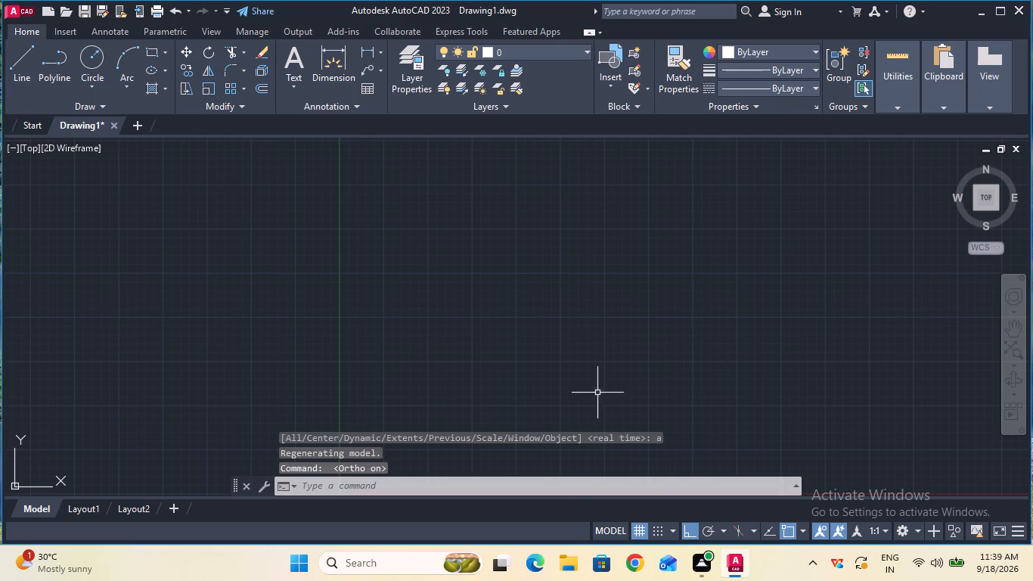
left_click(751, 530)
left_click(756, 486)
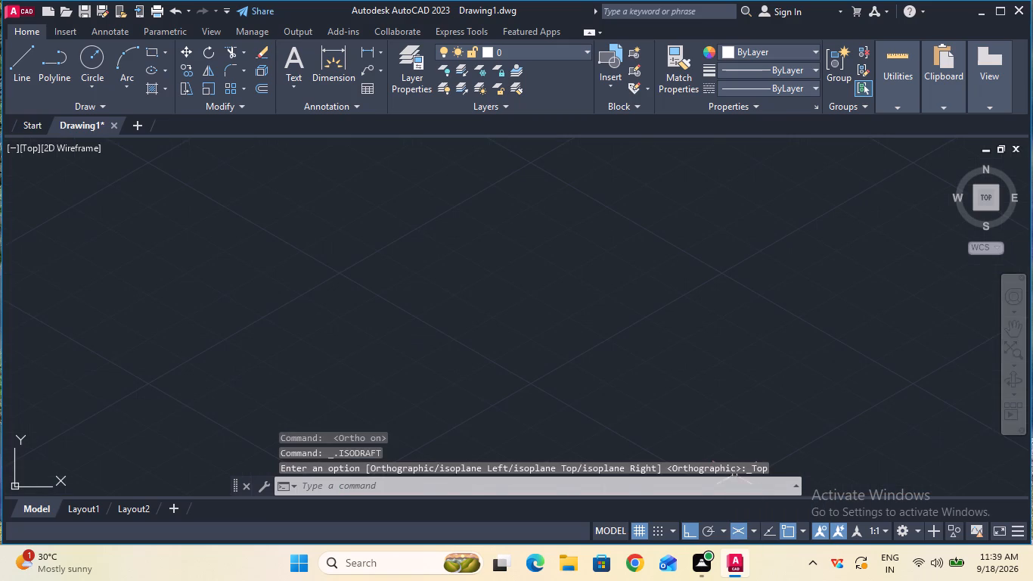
Draw a 58 mm line at 30° on the top isoplane, starting above the origin, as the base's long front edge.
scroll(583, 344, "up", 2, "ctrl")
scroll(583, 344, "down", 3, "ctrl")
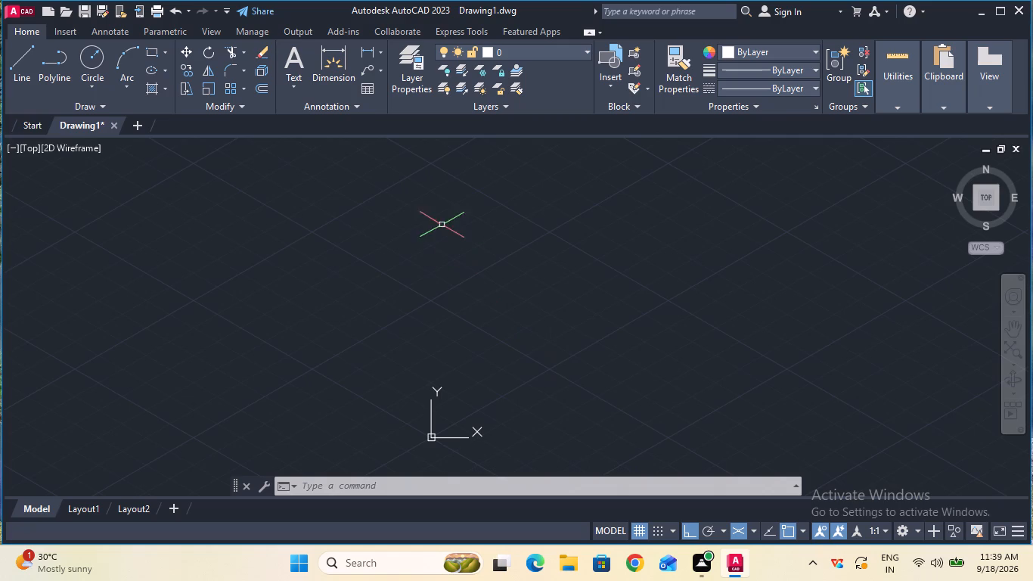
left_click(23, 72)
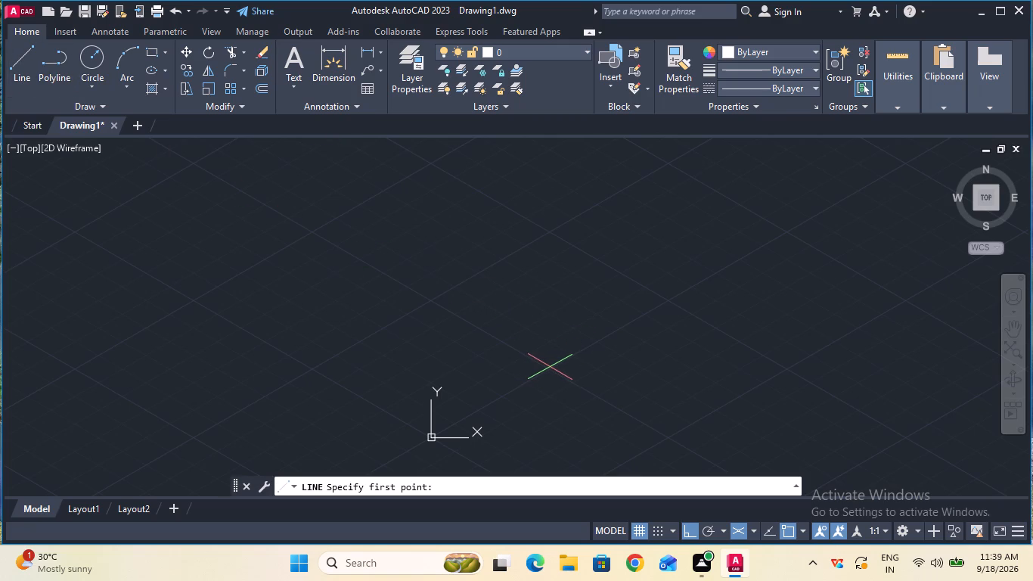
left_click(426, 301)
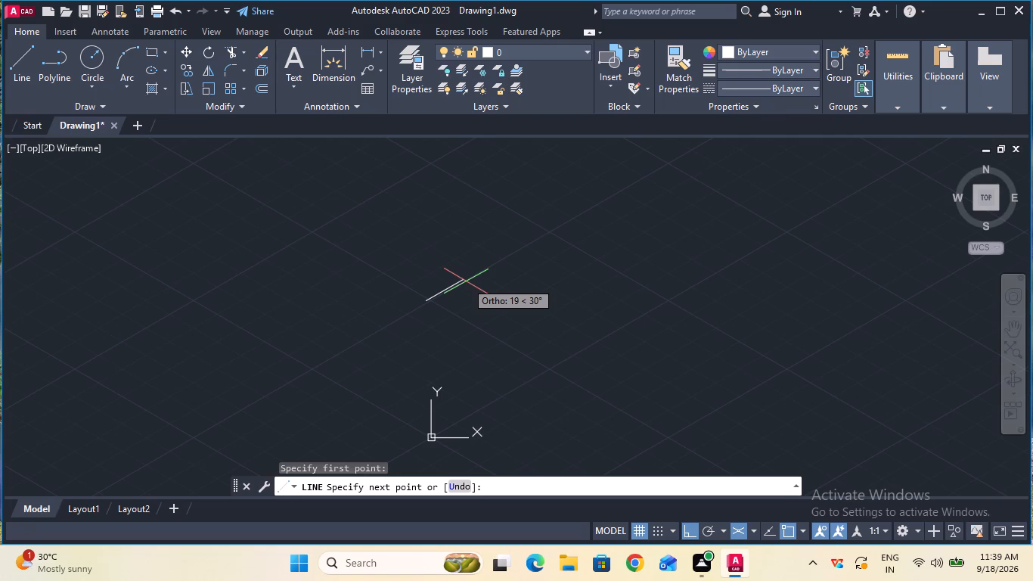
type("58")
key("Return")
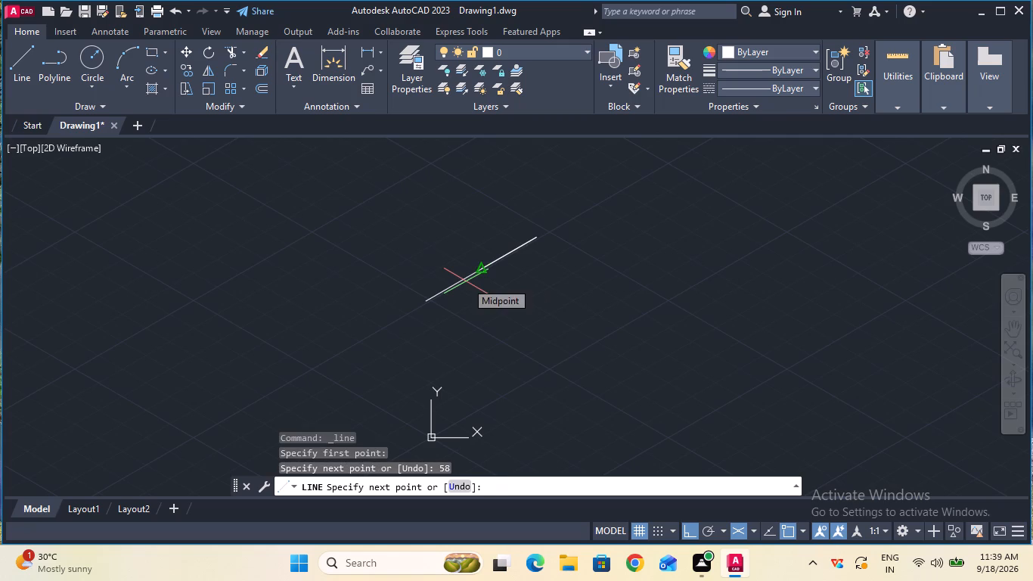
key("Escape")
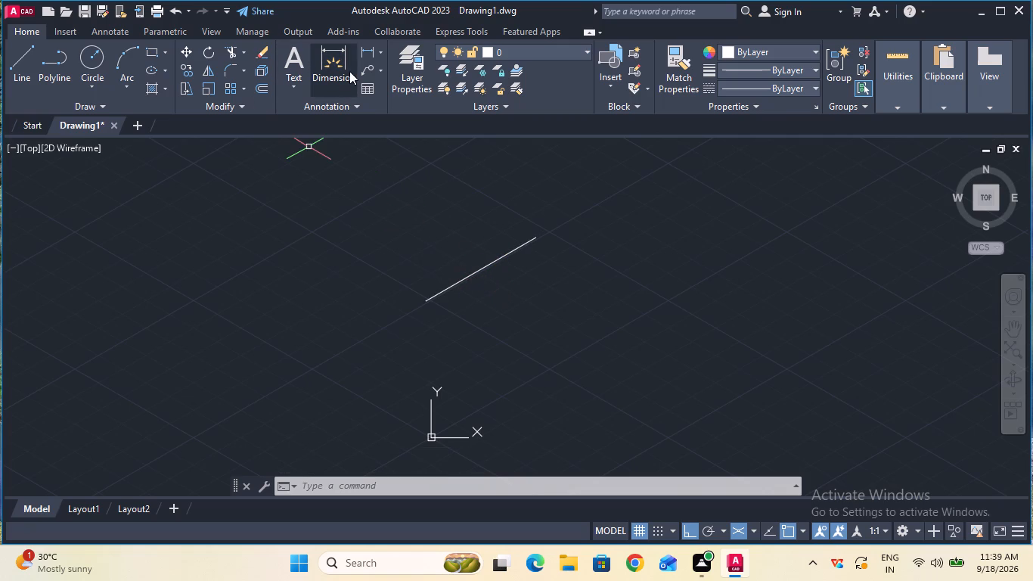
Draw a 26 mm line at 150° from the lower end of the 58 mm line.
left_click(26, 64)
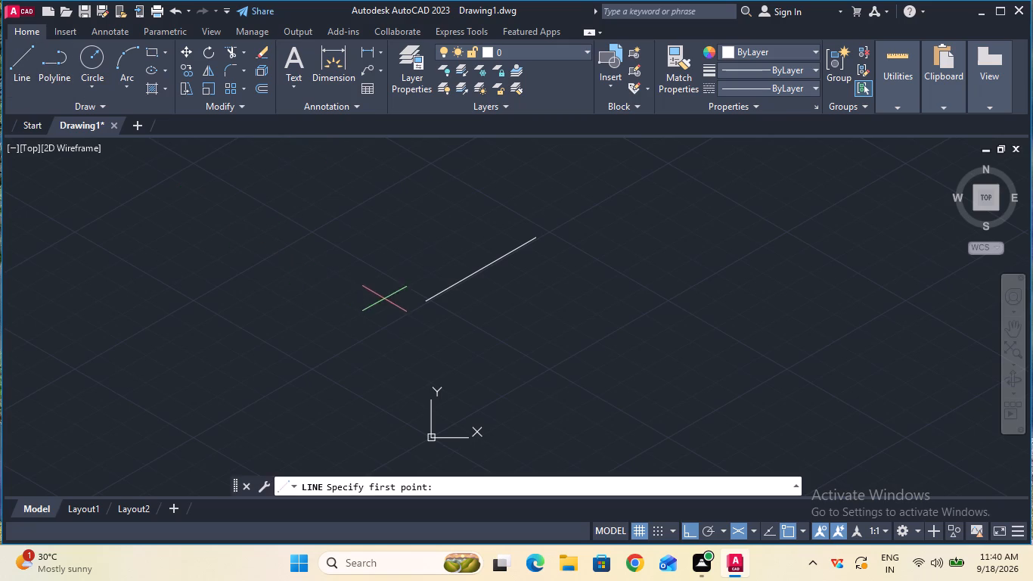
left_click(424, 303)
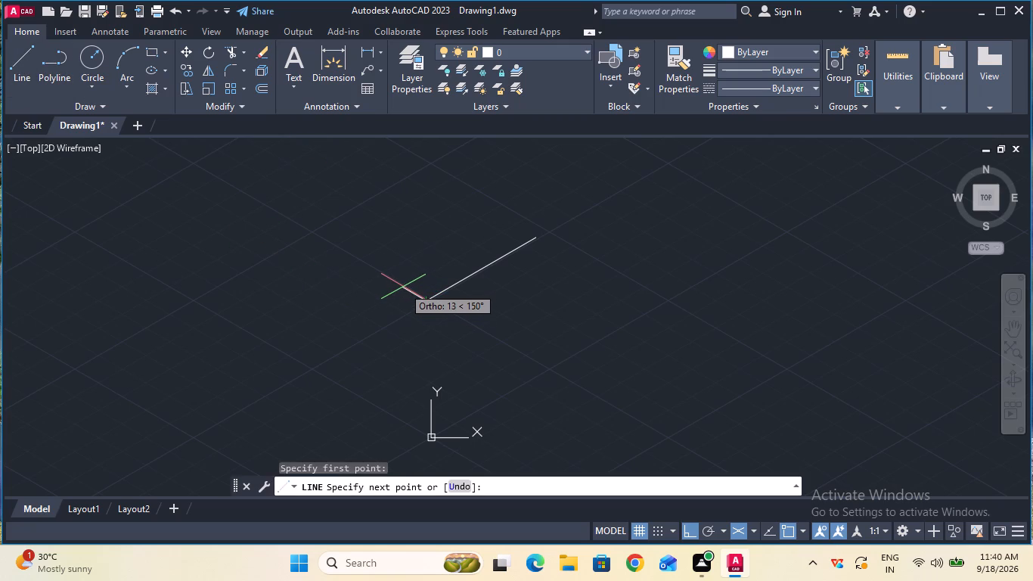
key("2")
key("6")
key("Return")
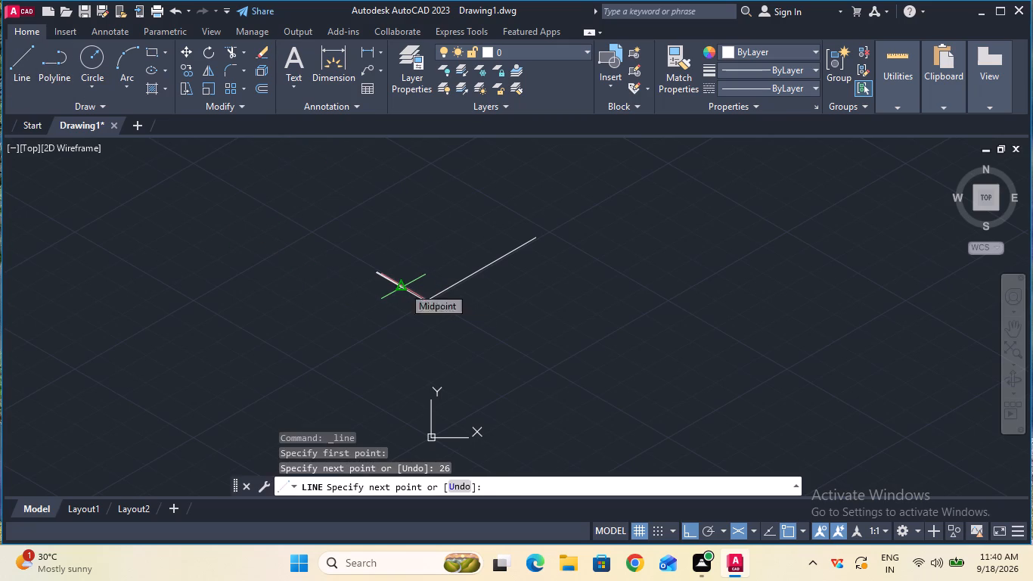
key("Escape")
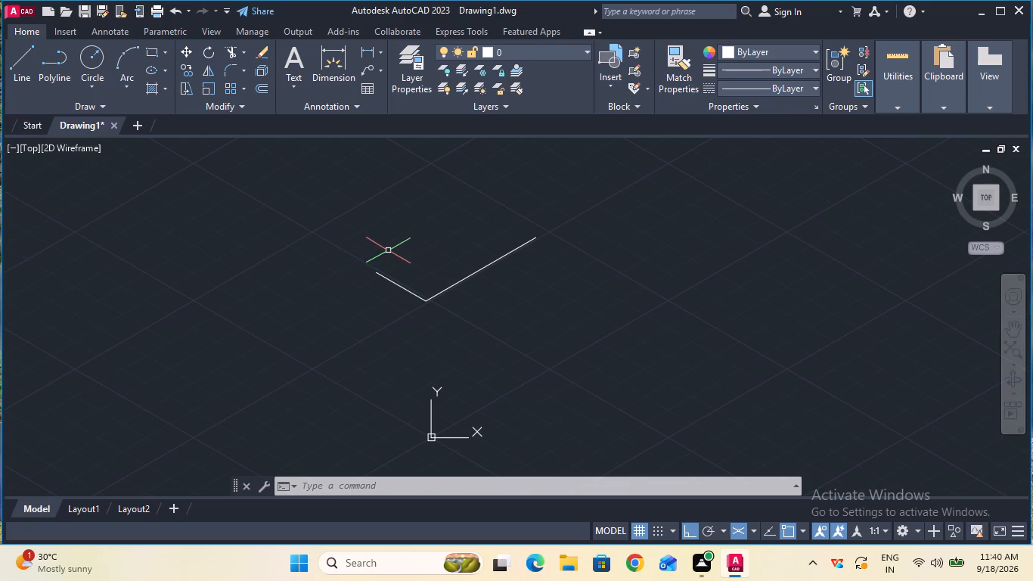
Draw a 58 mm line at 30° from the free end of the 26 mm line and close the isometric rectangle.
left_click(29, 64)
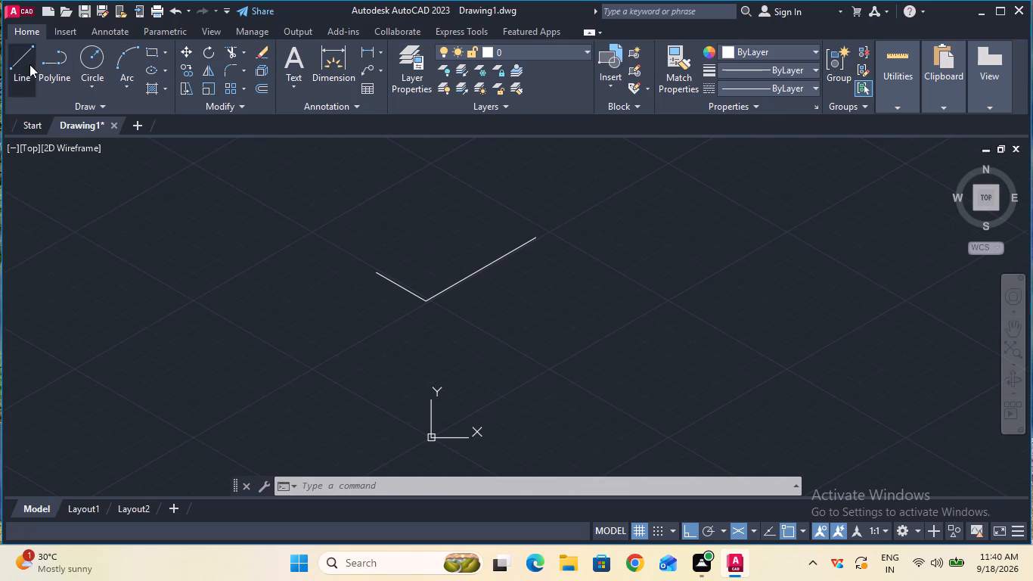
left_click(377, 272)
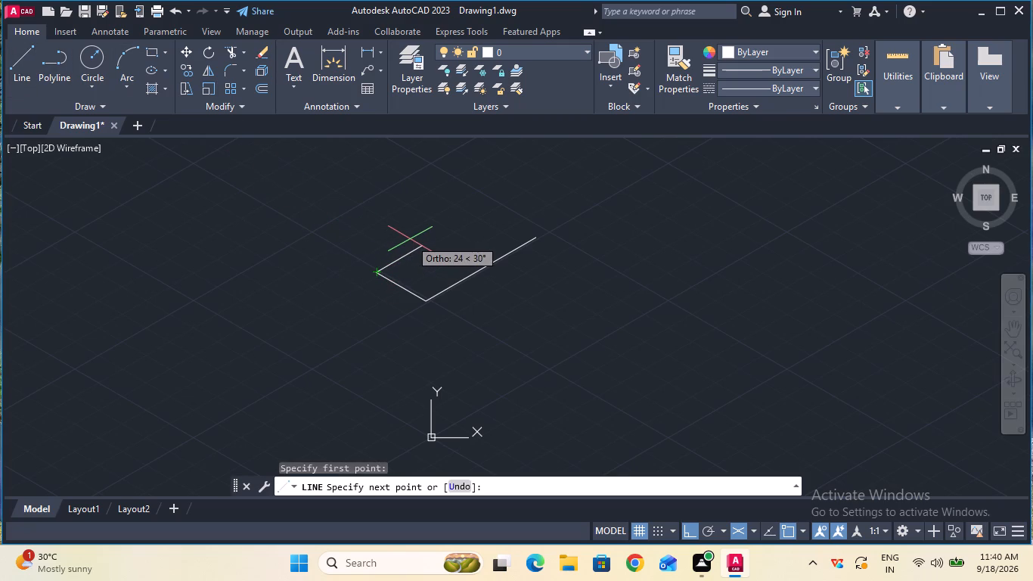
type("58")
key("Return")
left_click(532, 235)
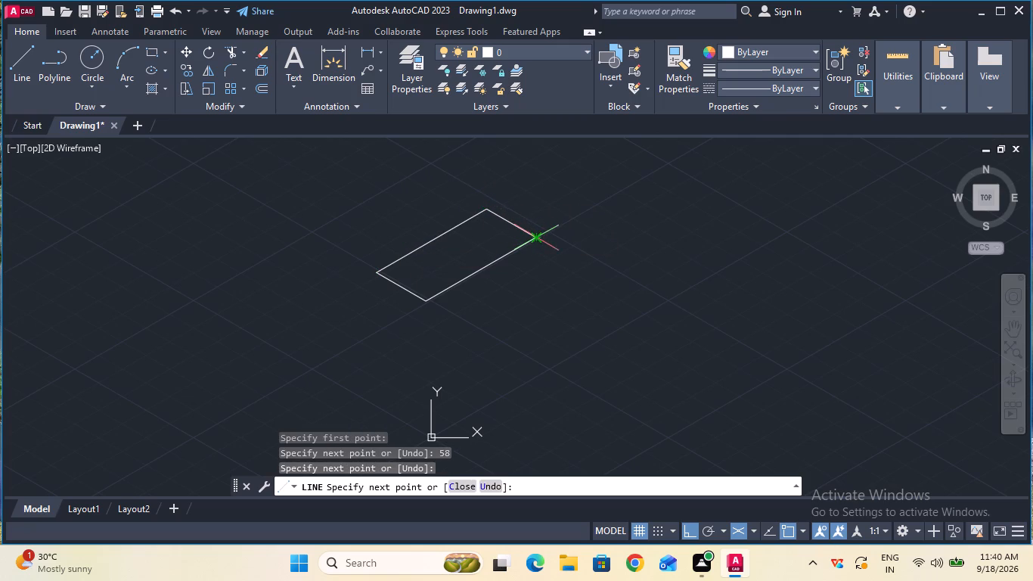
key("Escape")
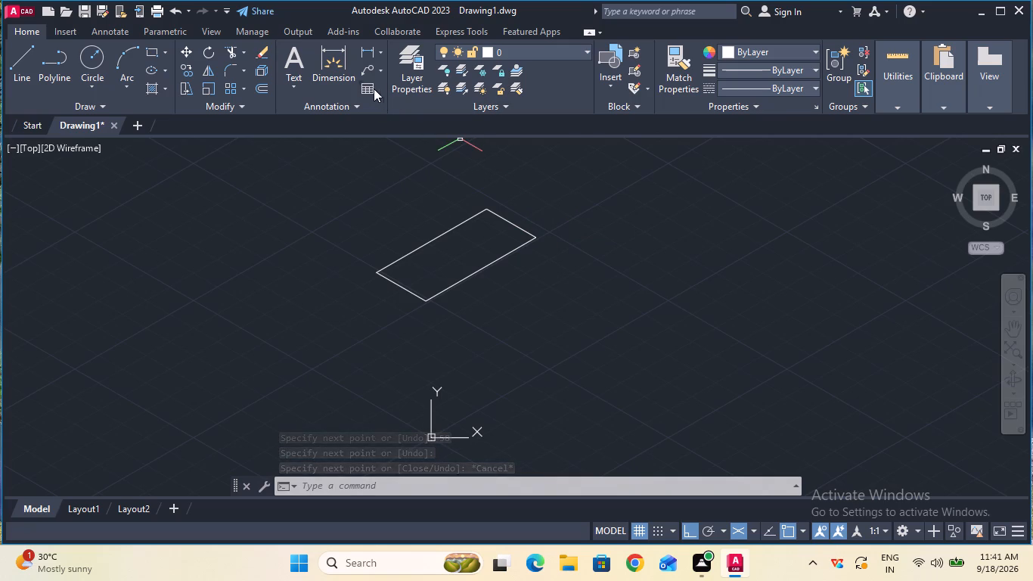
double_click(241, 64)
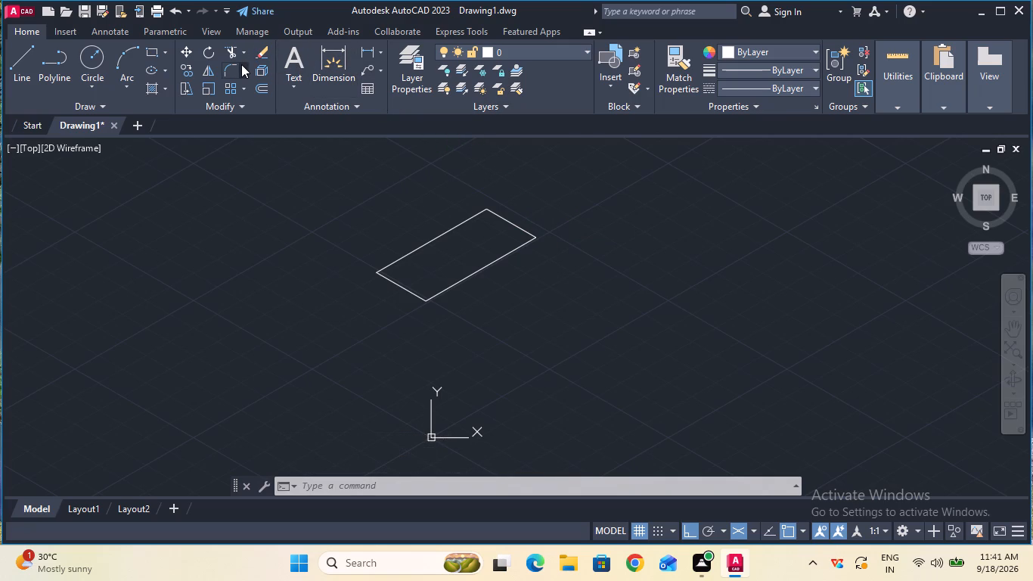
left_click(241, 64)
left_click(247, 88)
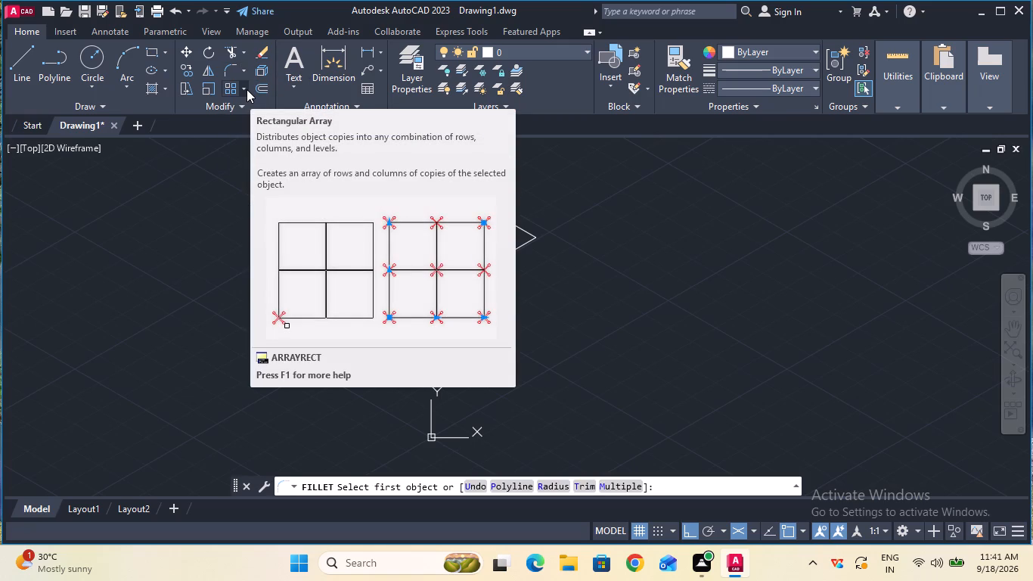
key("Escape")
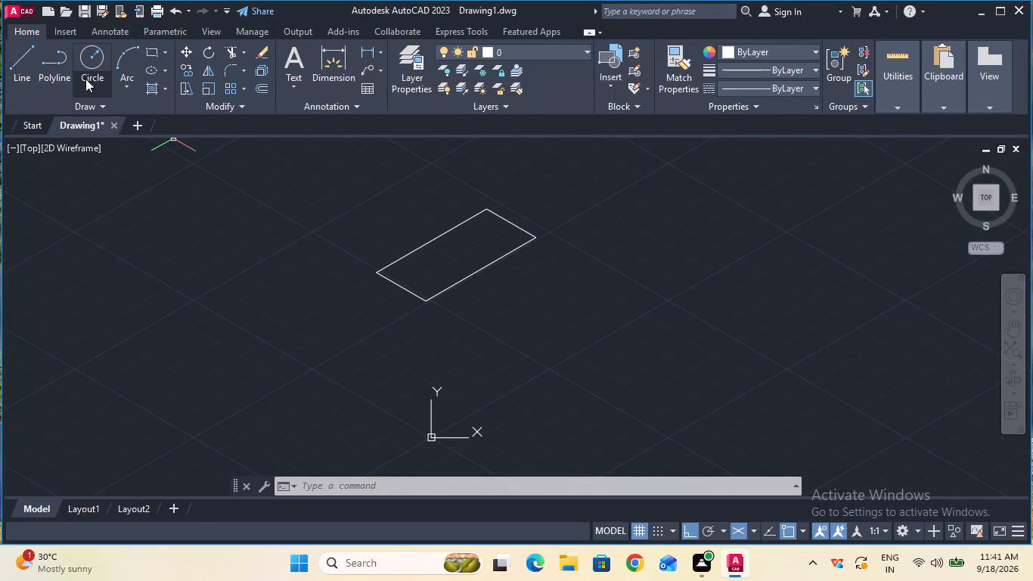
Draw the base's long front face on the right isoplane: 10 mm down from the front corner, 58 mm at 30°, and up to the top face's corner.
left_click(22, 67)
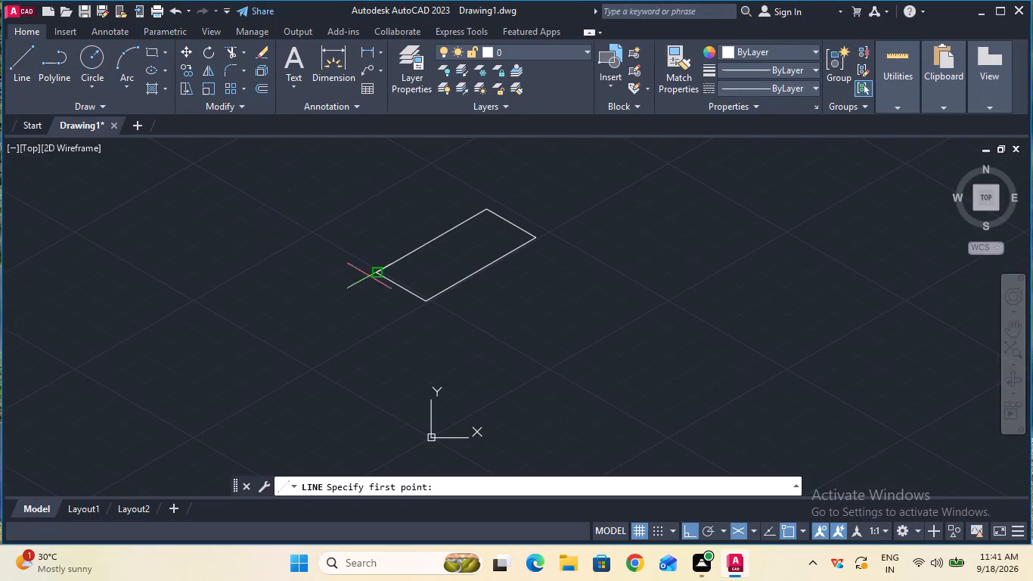
left_click(428, 306)
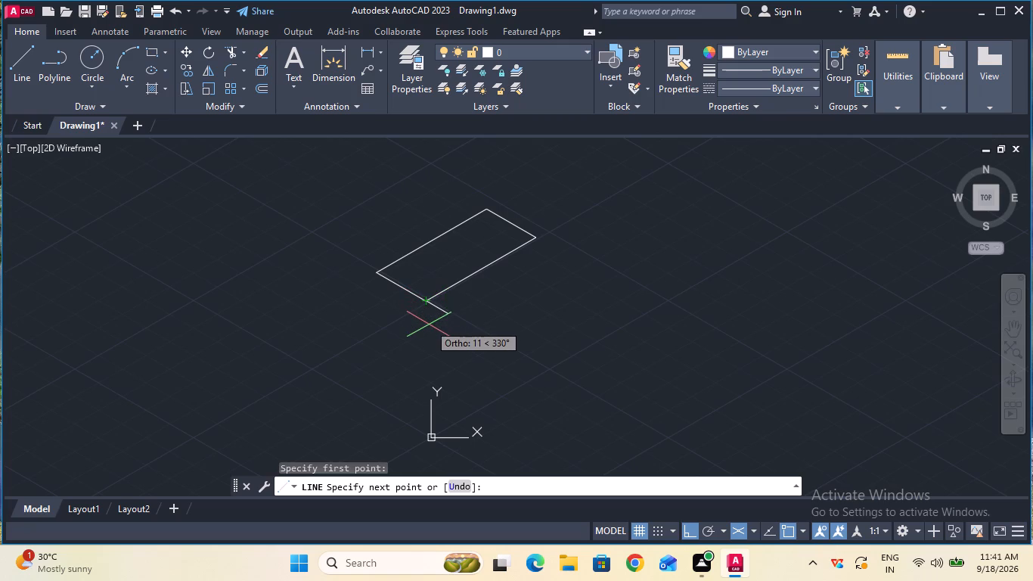
key("F5")
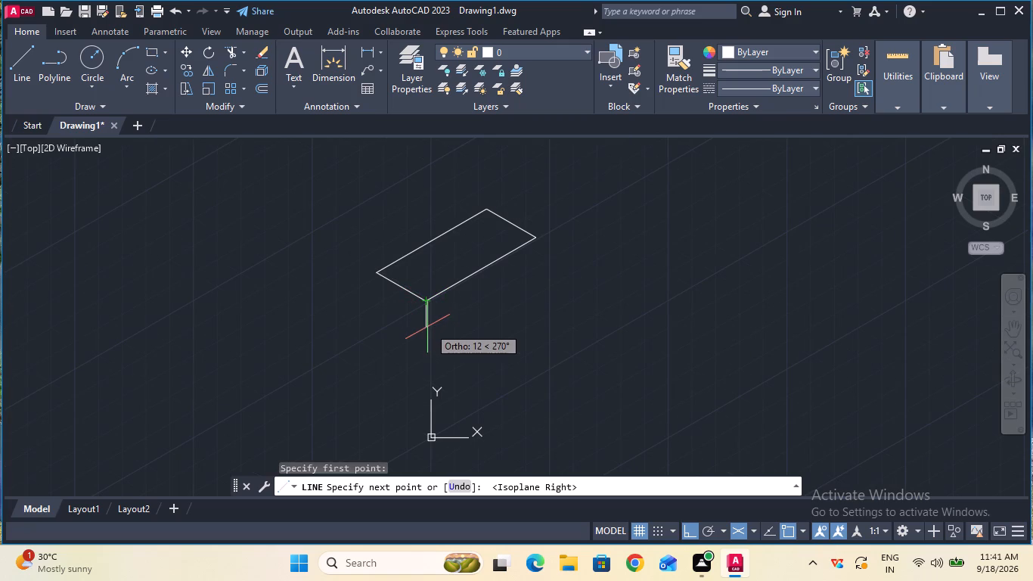
key("1")
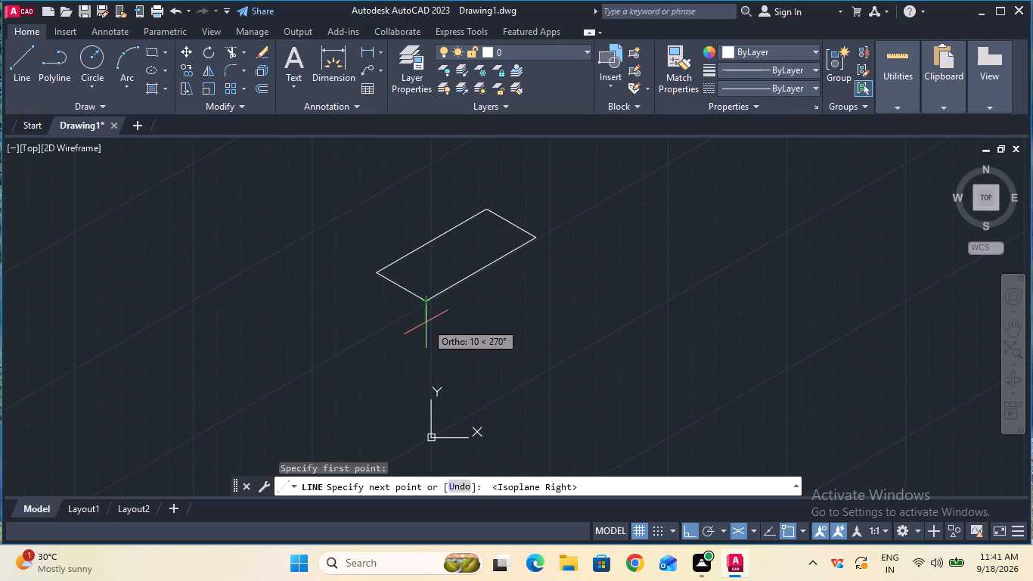
key("0")
key("Return")
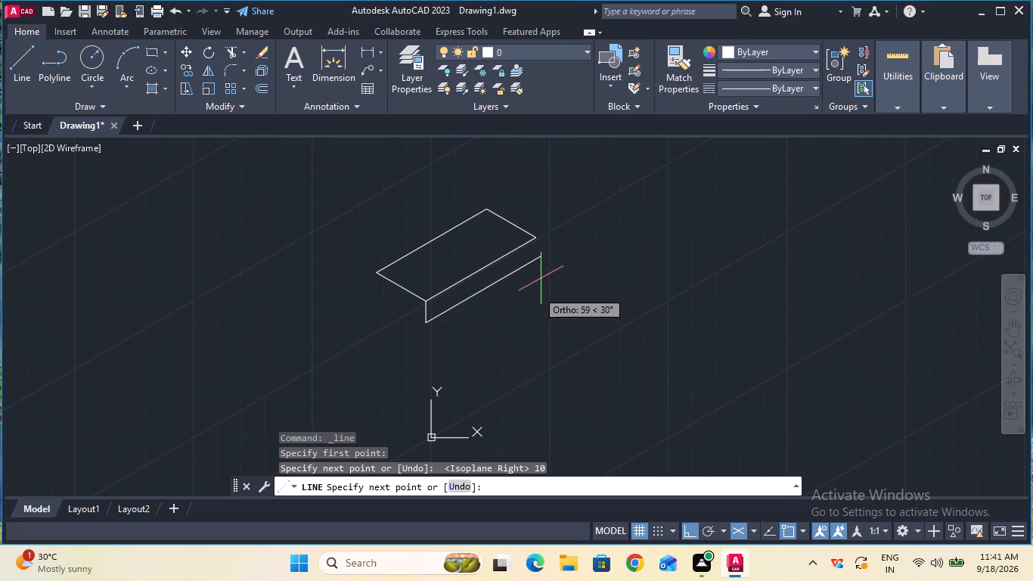
type("58")
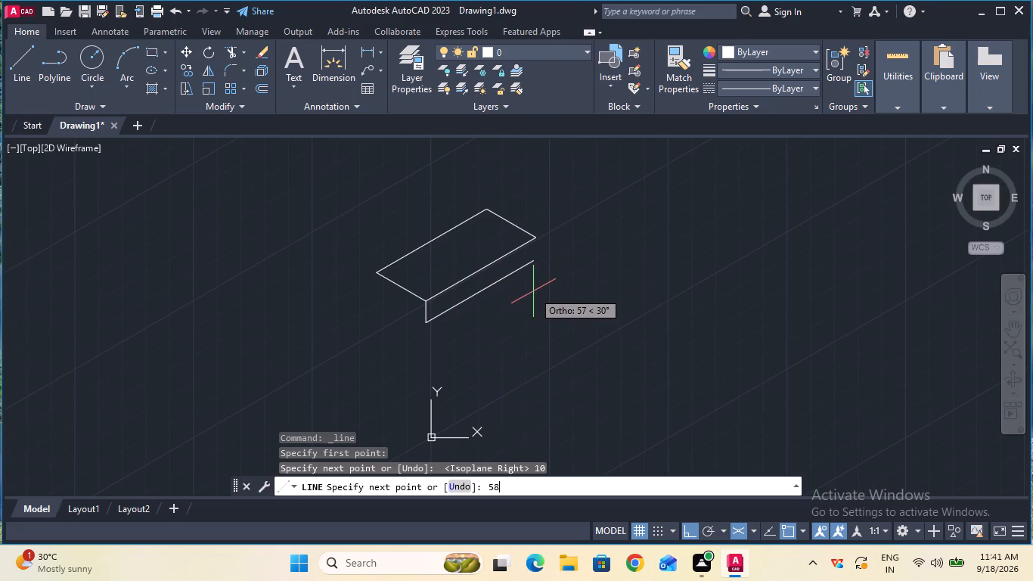
key("Return")
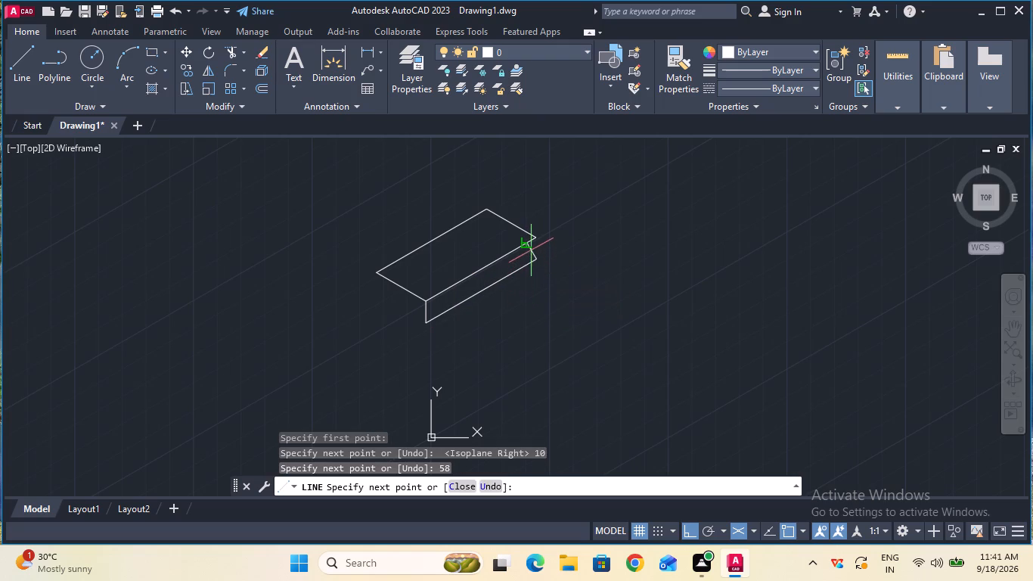
left_click(533, 240)
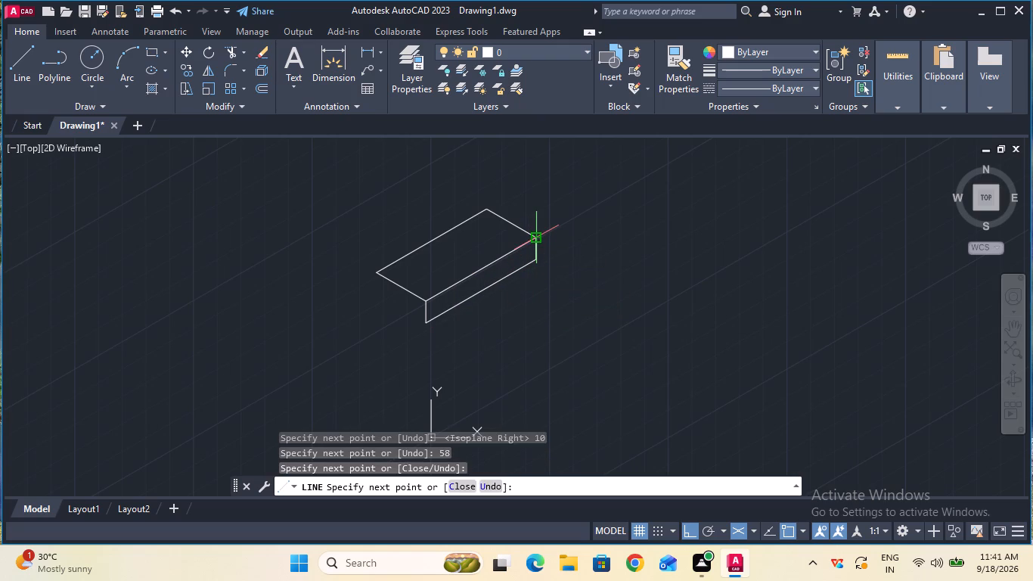
key("Escape")
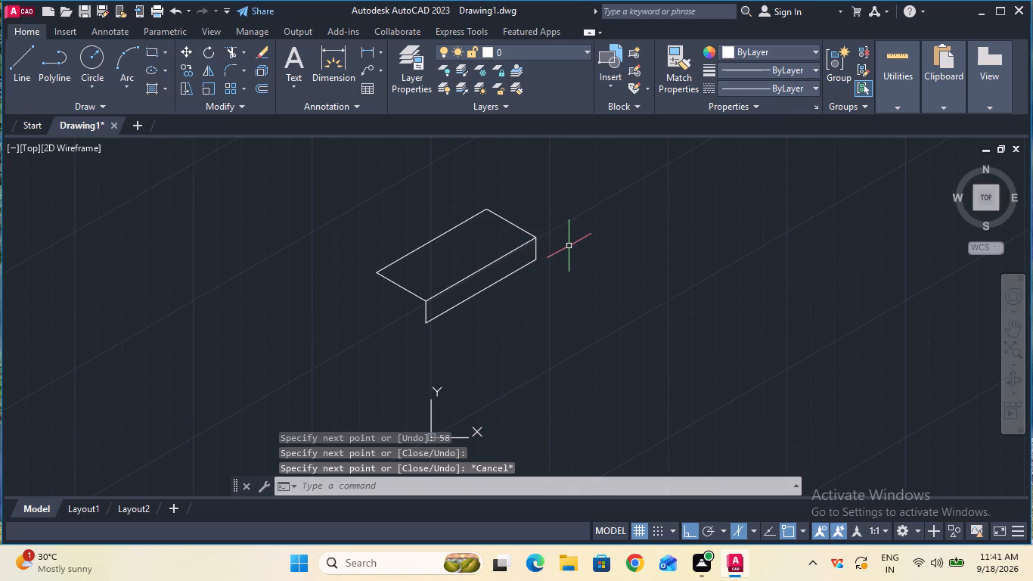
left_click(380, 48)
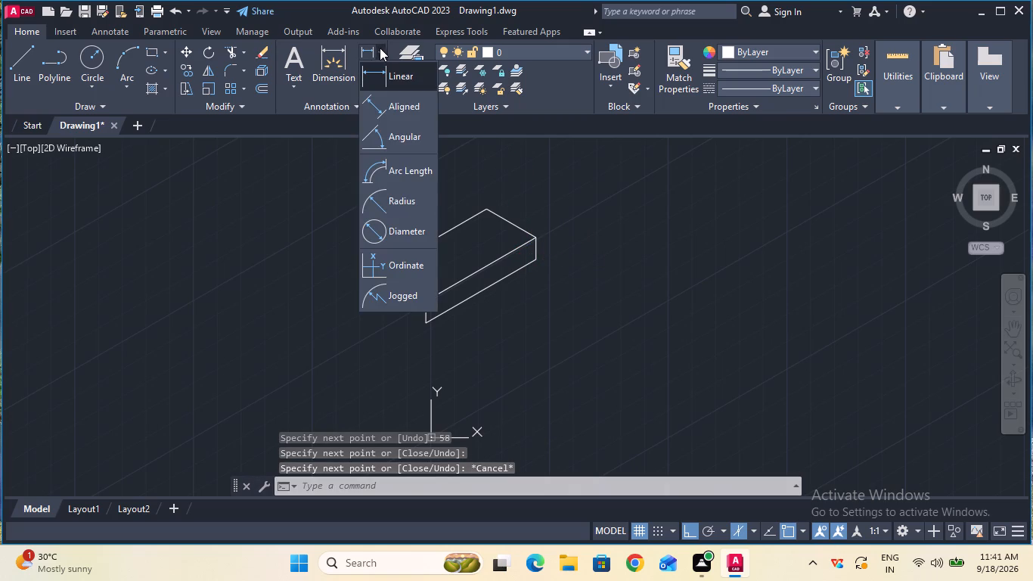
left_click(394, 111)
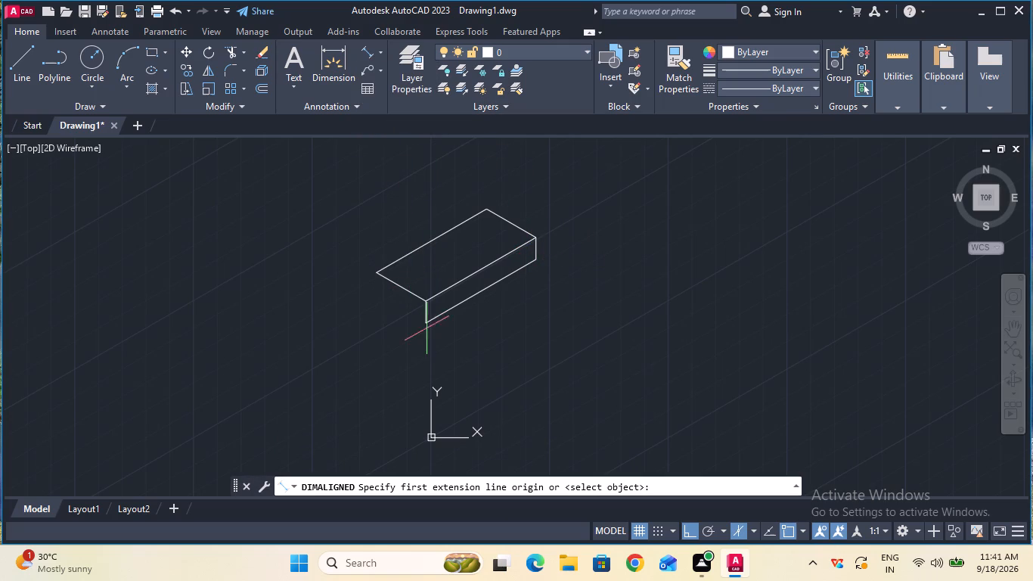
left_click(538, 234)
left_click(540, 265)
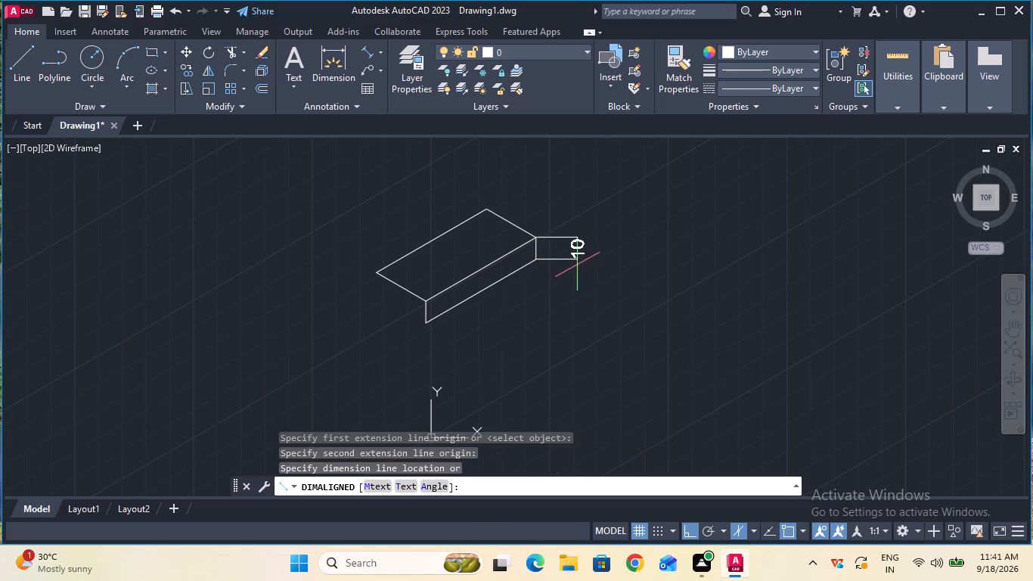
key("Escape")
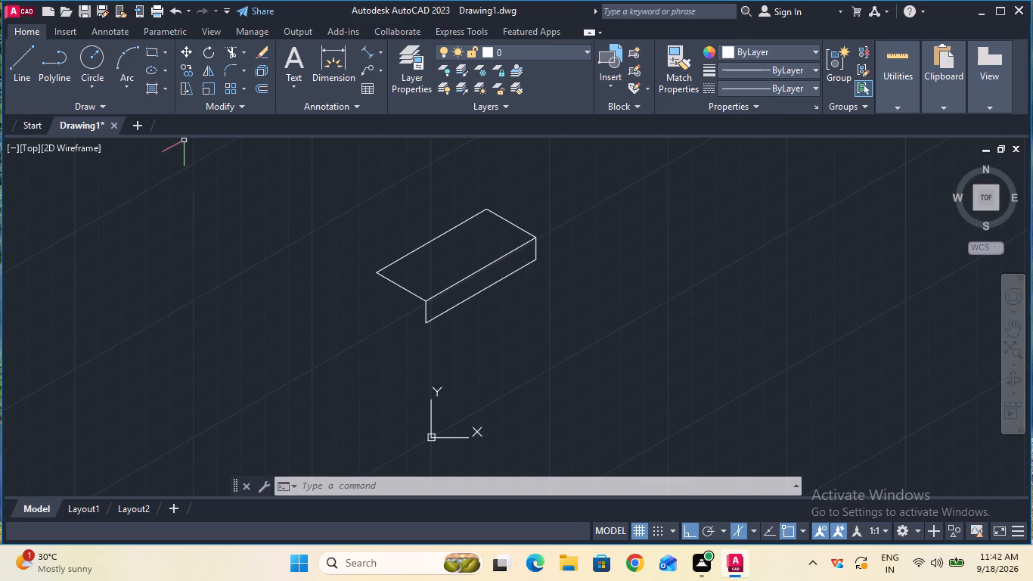
Draw the base's short end face on the left isoplane: 26 mm at 150° from the bottom front corner, and up to the top face's corner.
left_click(20, 70)
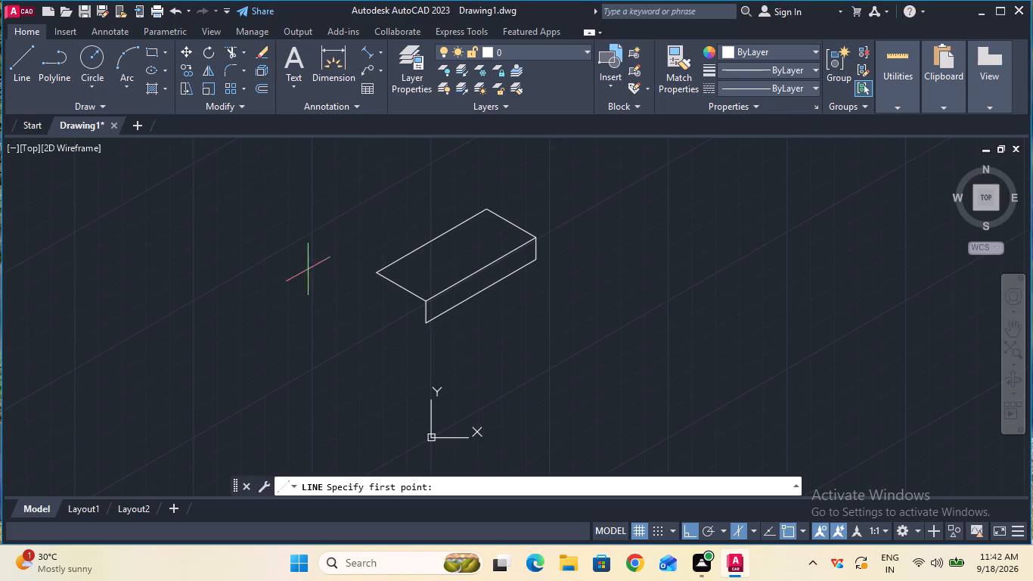
left_click(424, 328)
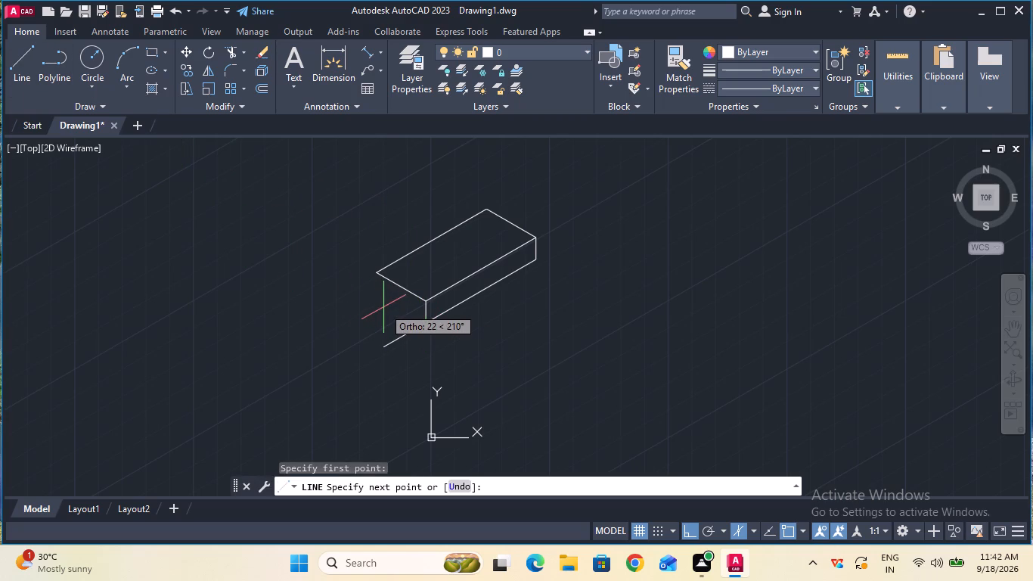
key("F5")
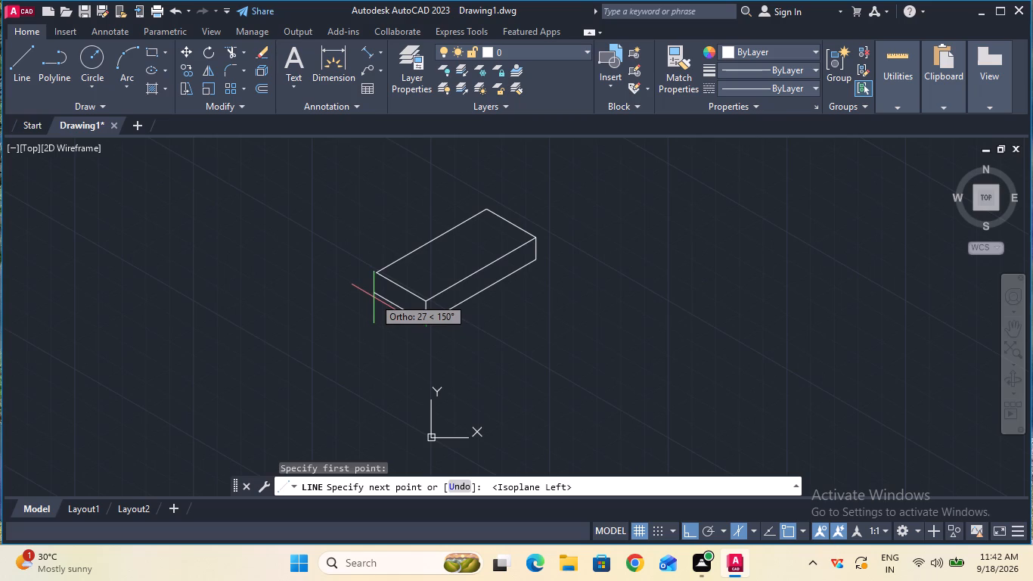
key("2")
key("6")
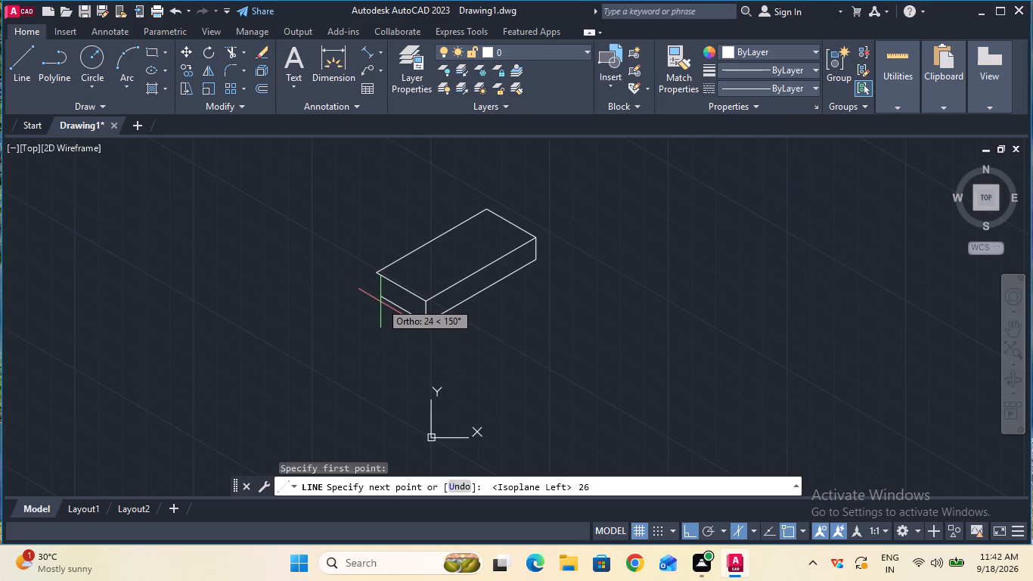
key("Return")
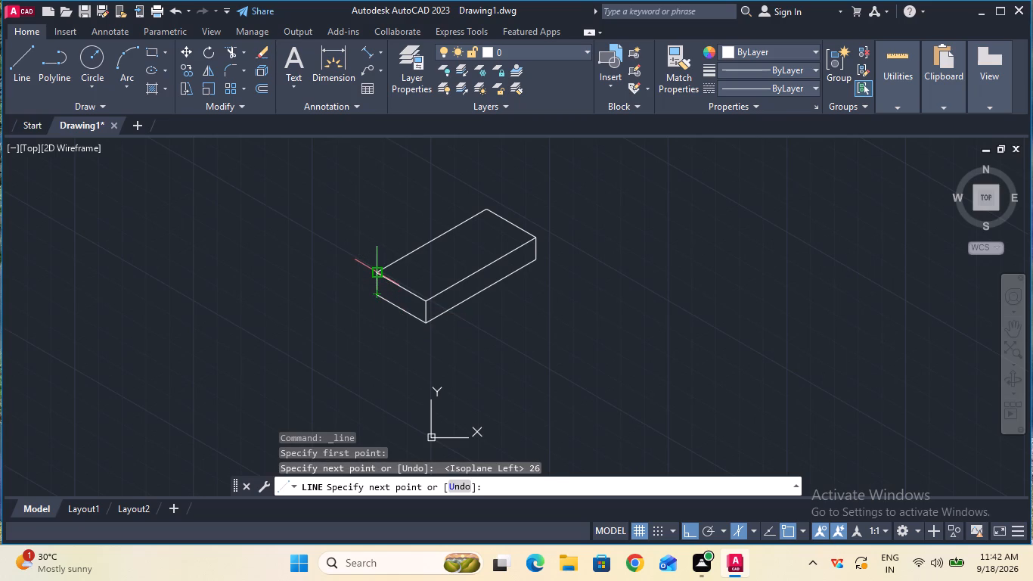
left_click(379, 276)
key("Escape")
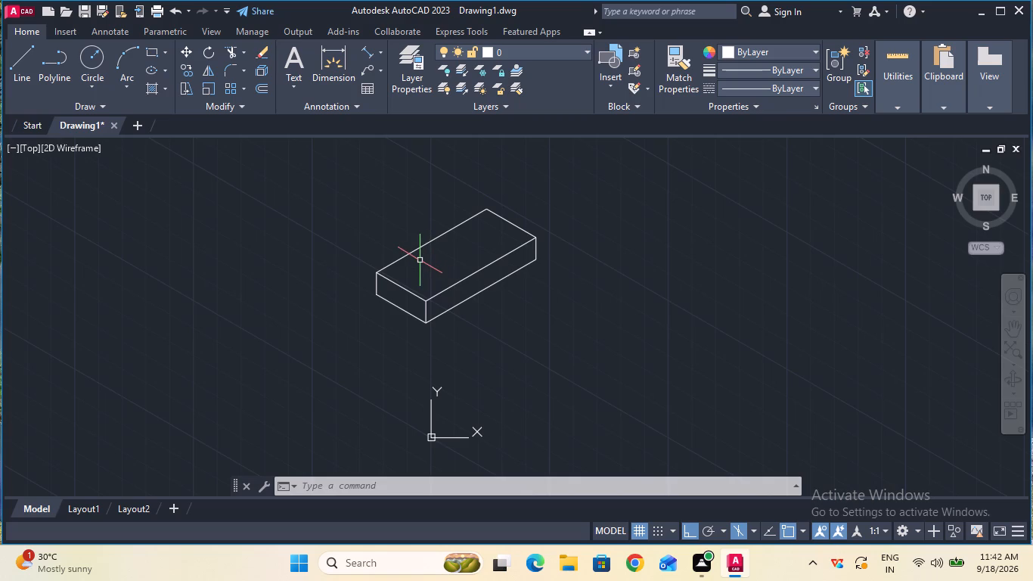
Load the CENTER linetype from acad.lin into the drawing.
scroll(420, 260, "down", 2, "ctrl")
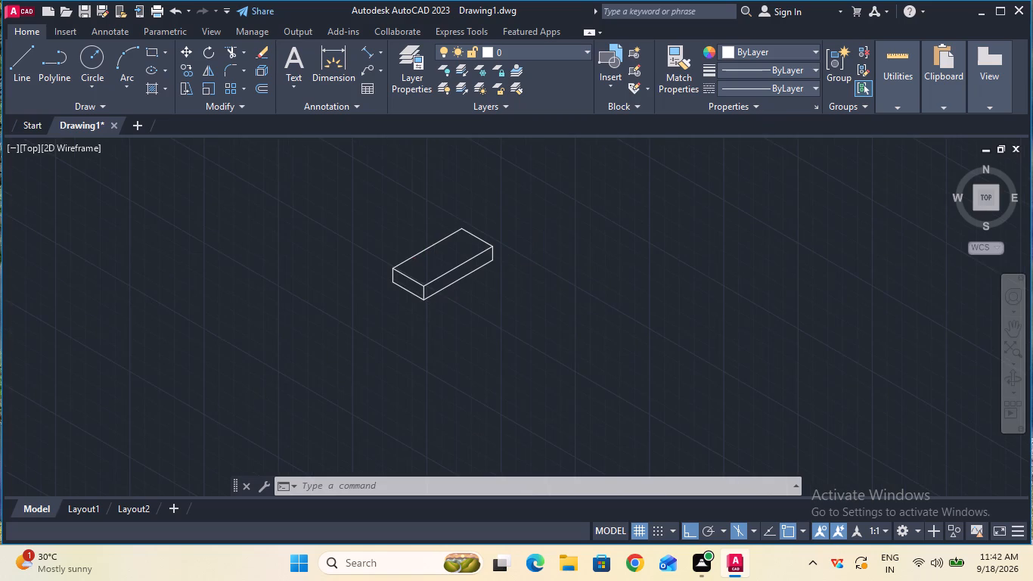
scroll(420, 260, "up", 3, "ctrl")
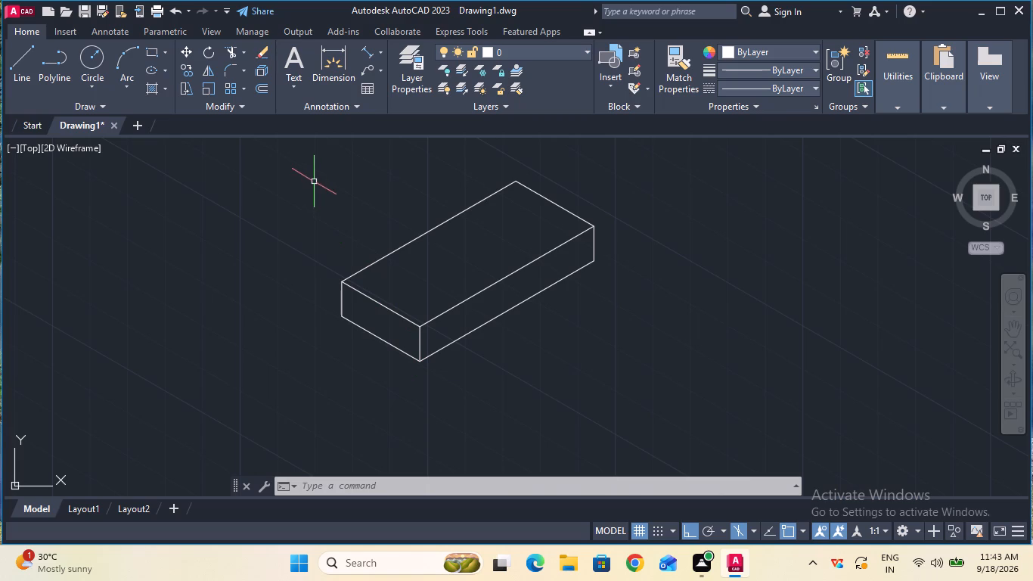
left_click(730, 94)
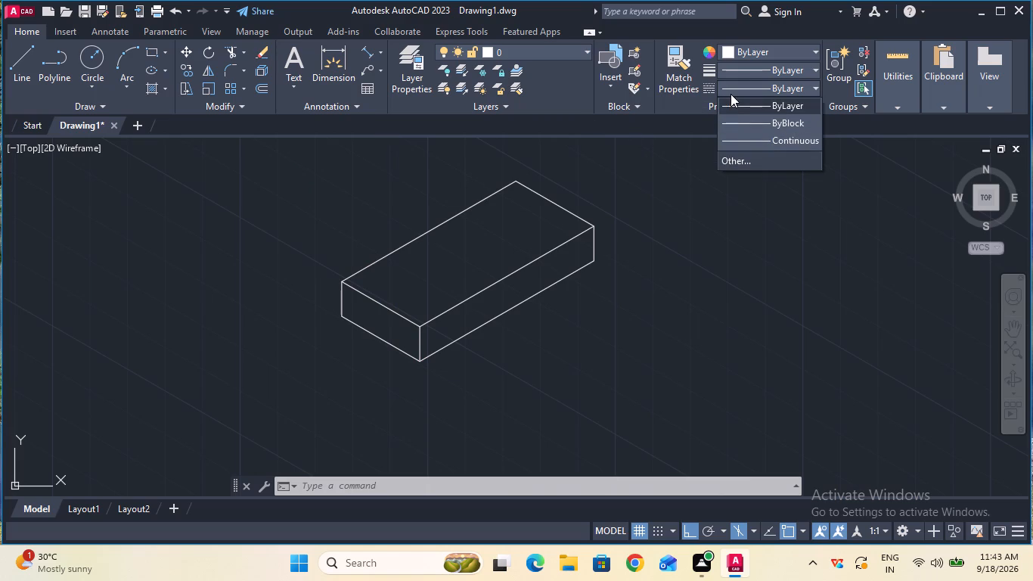
left_click(737, 162)
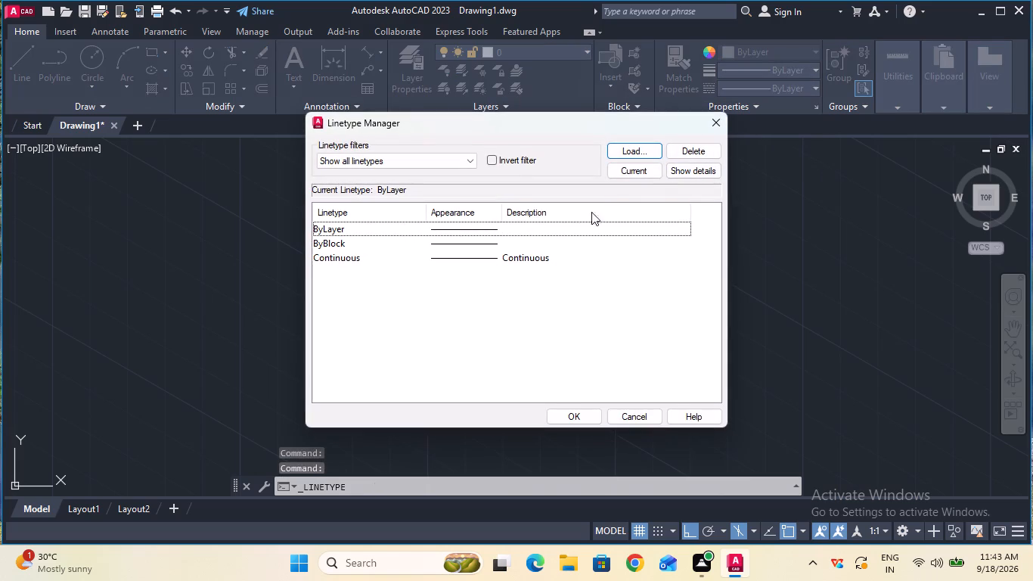
left_click(613, 157)
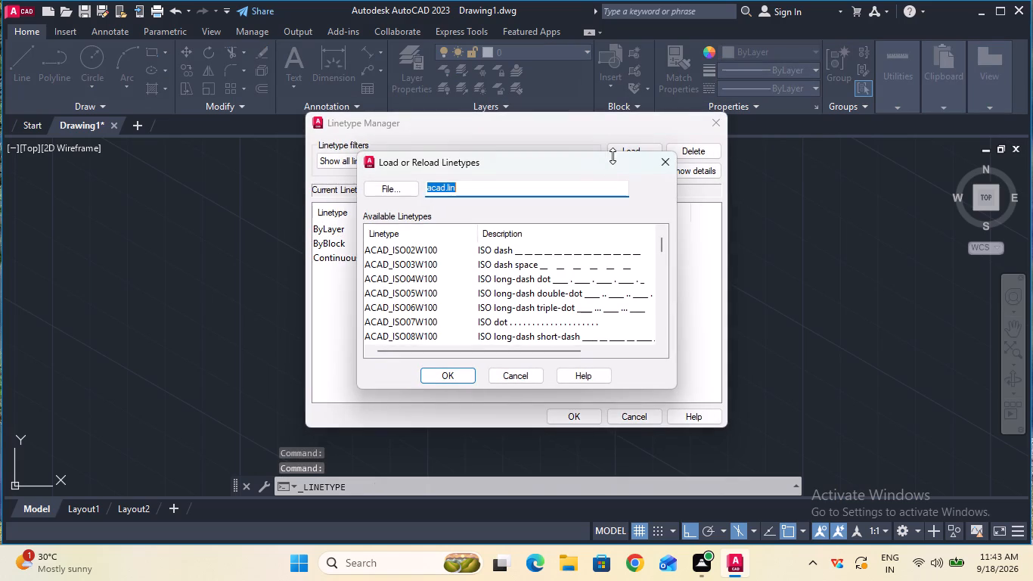
left_click_drag(660, 242, 659, 246)
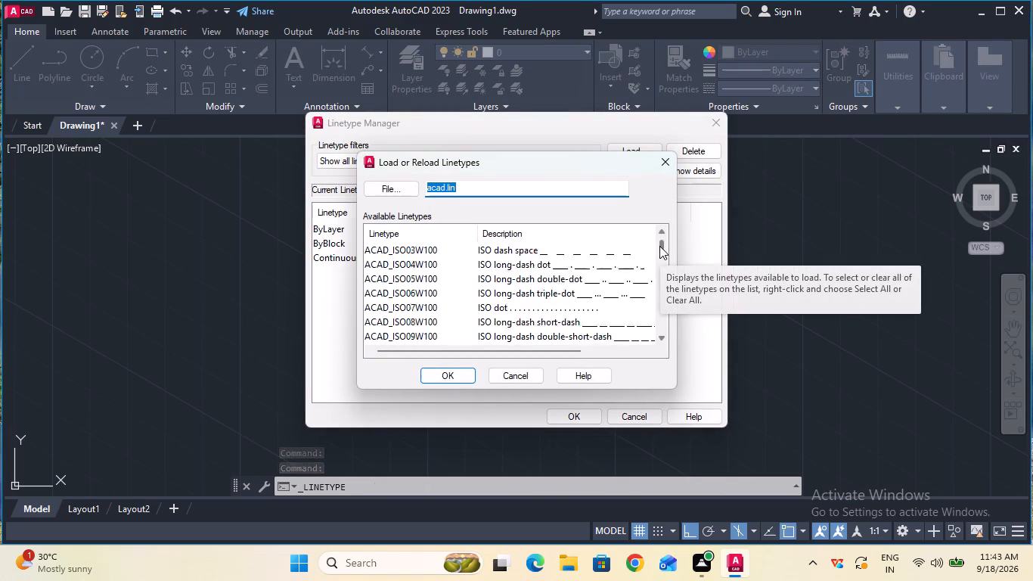
left_click_drag(659, 246, 662, 269)
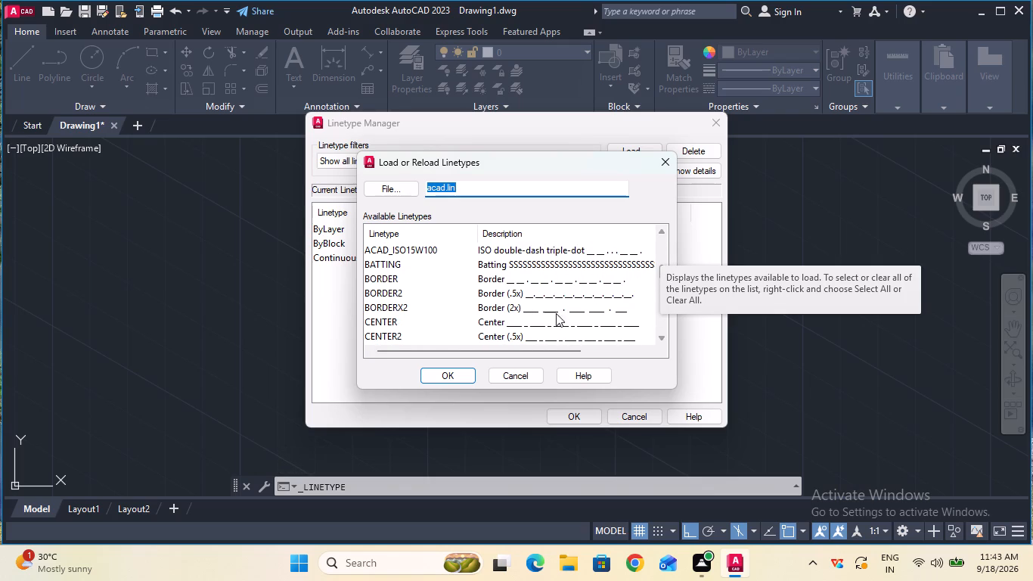
left_click(529, 325)
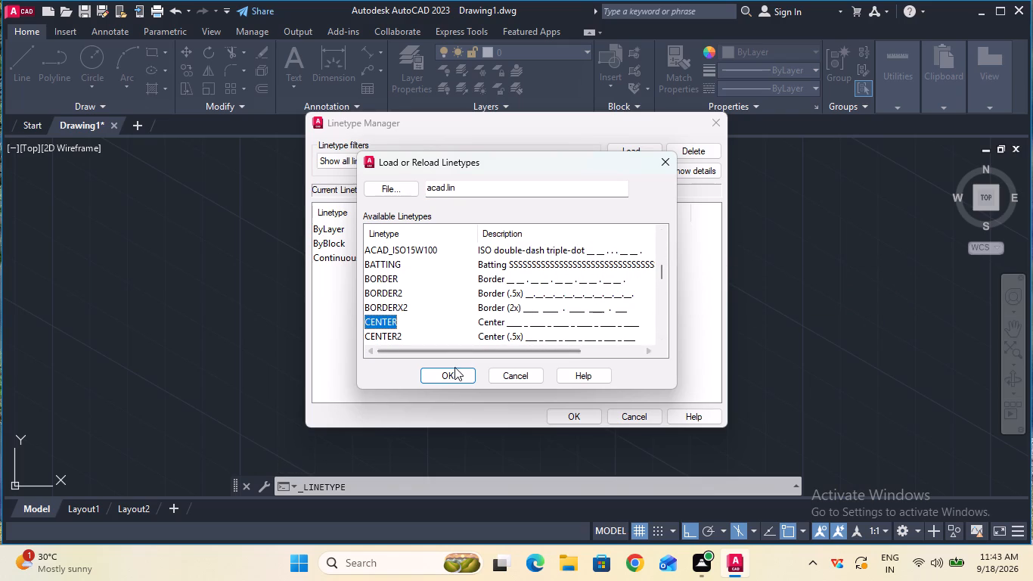
left_click(453, 370)
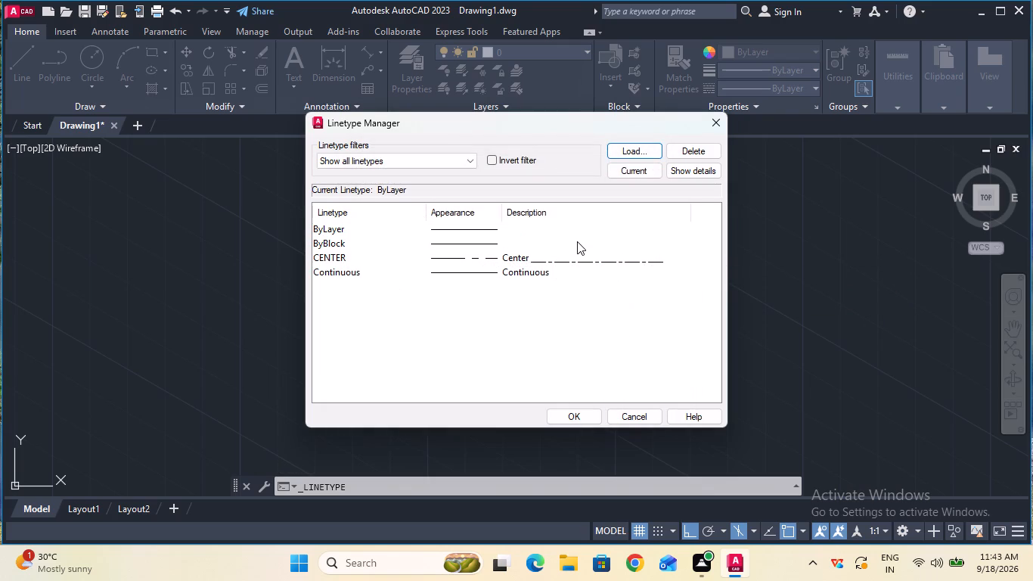
left_click(569, 421)
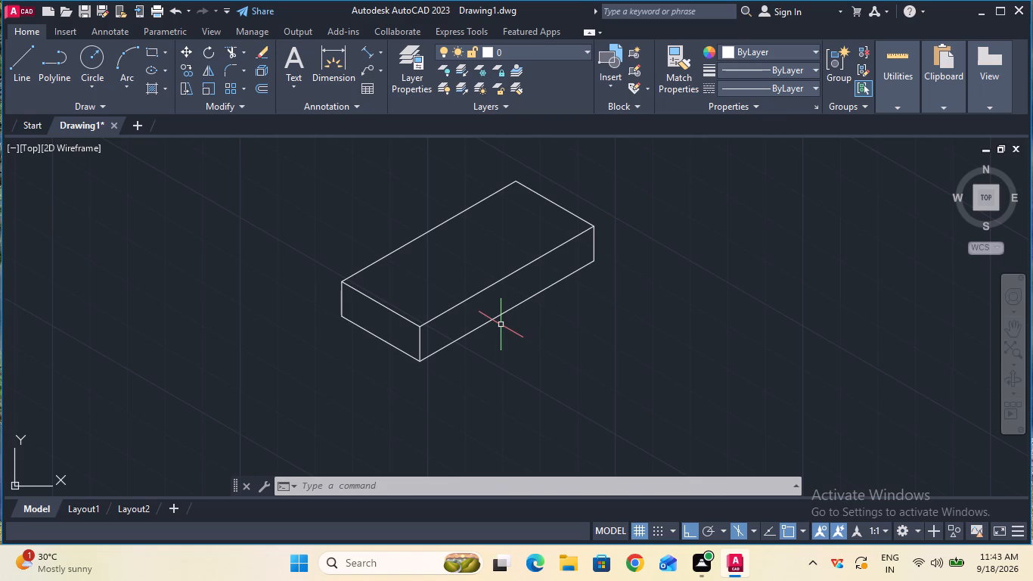
From the base's bottom front corner, draw 5 mm down, 58 mm at 30°, and up to the base's far bottom corner.
left_click(20, 80)
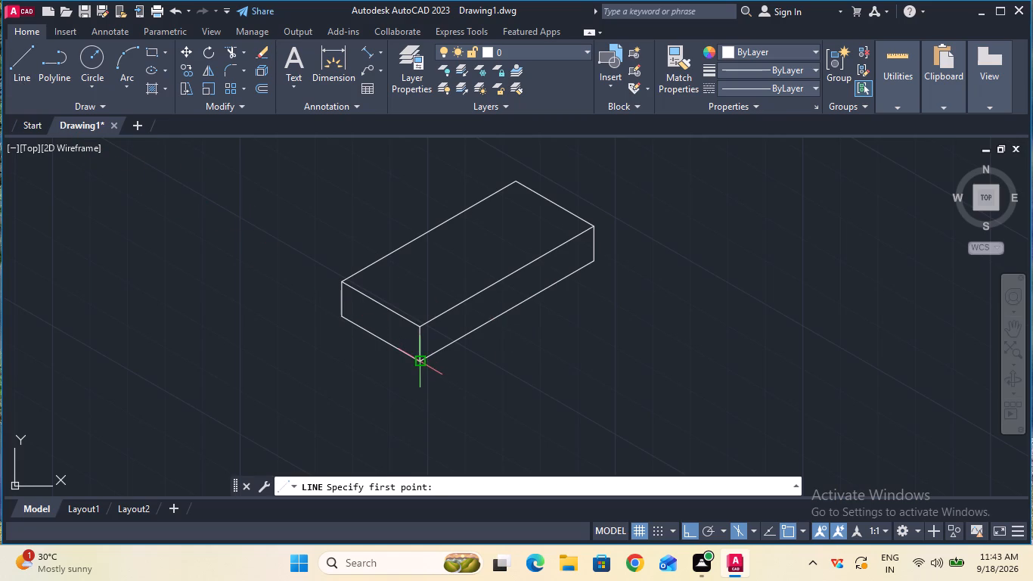
left_click(418, 366)
key("5")
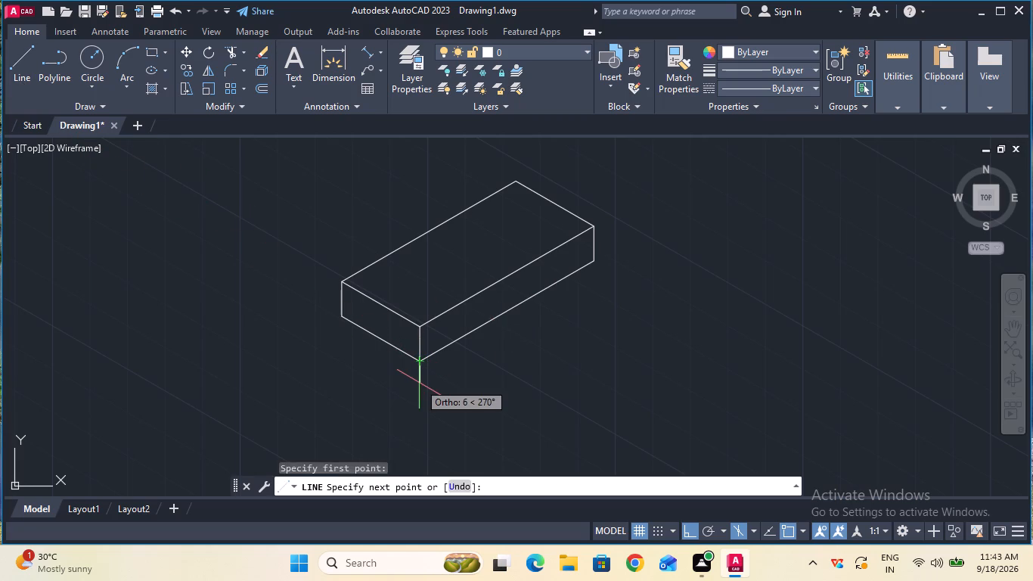
key("Return")
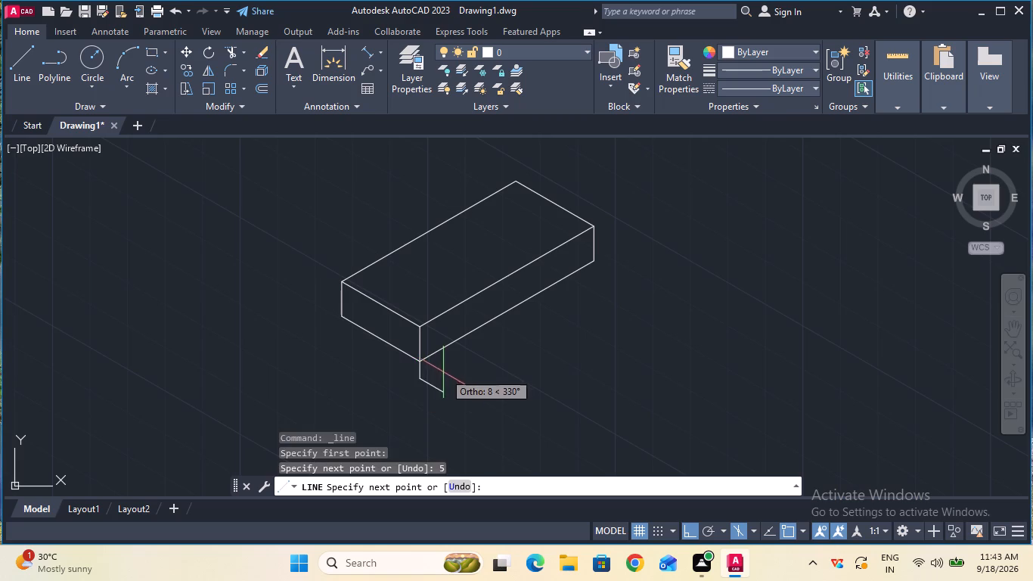
key("F5")
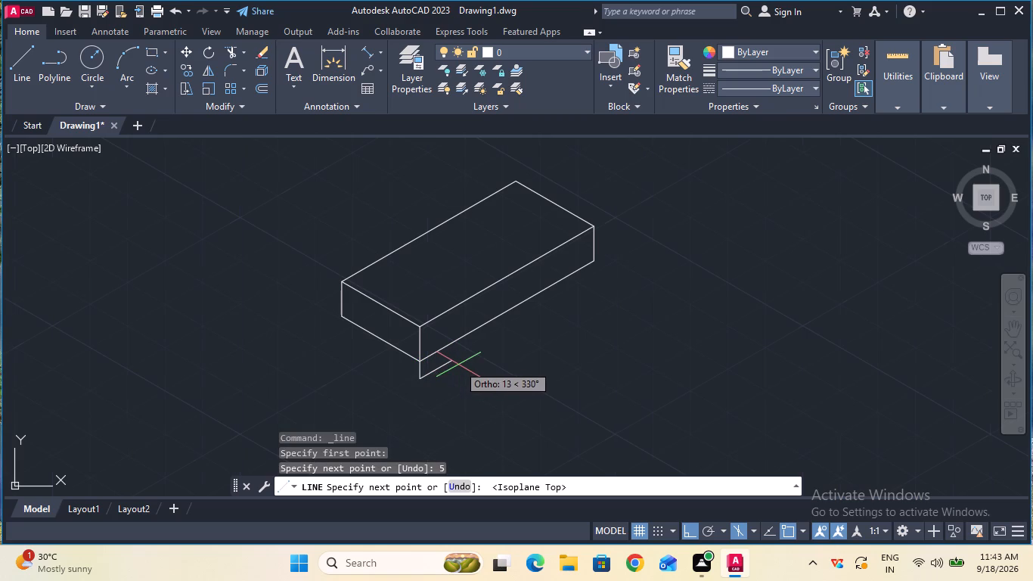
type("58")
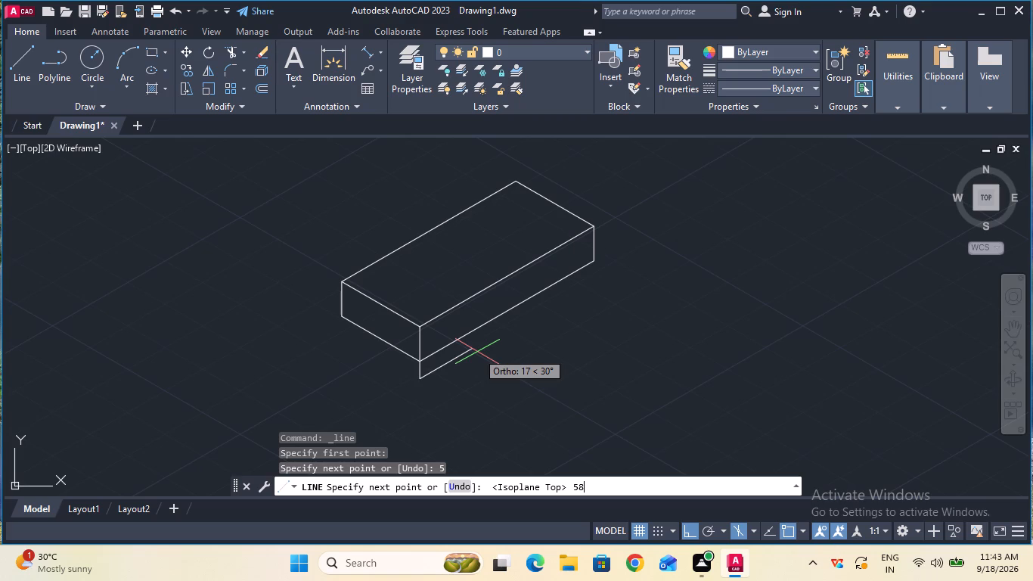
key("Return")
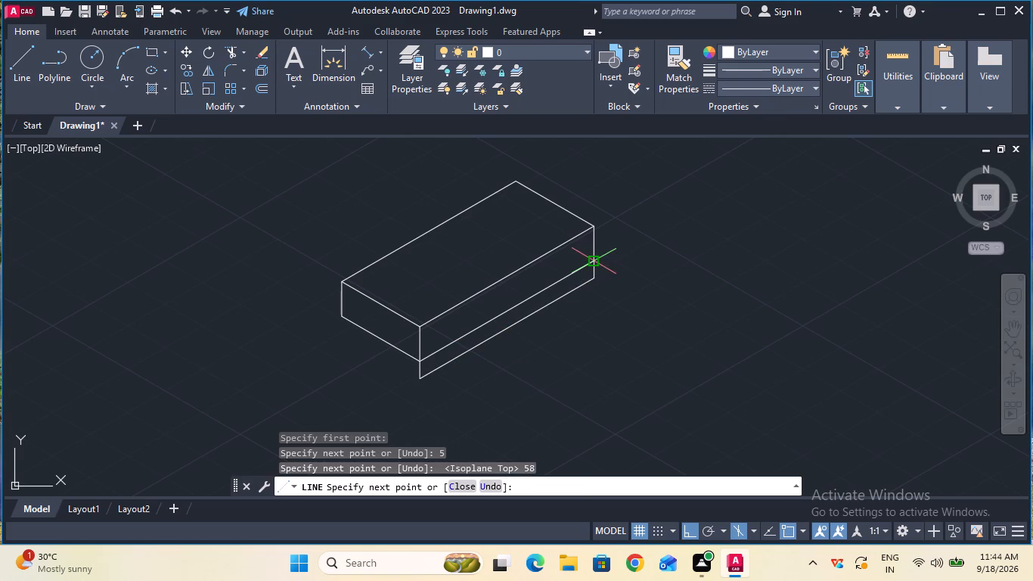
key("F5")
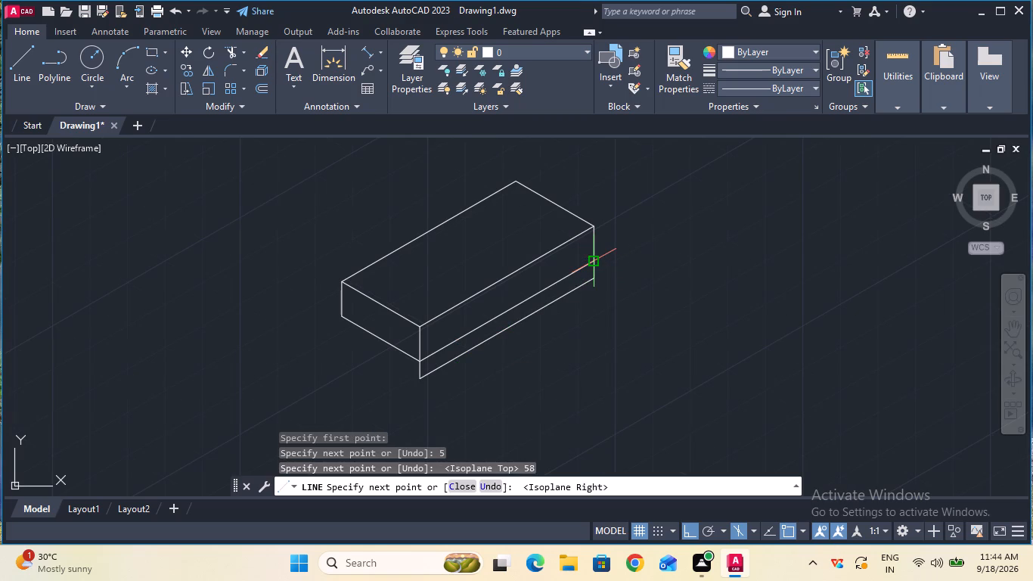
left_click(594, 256)
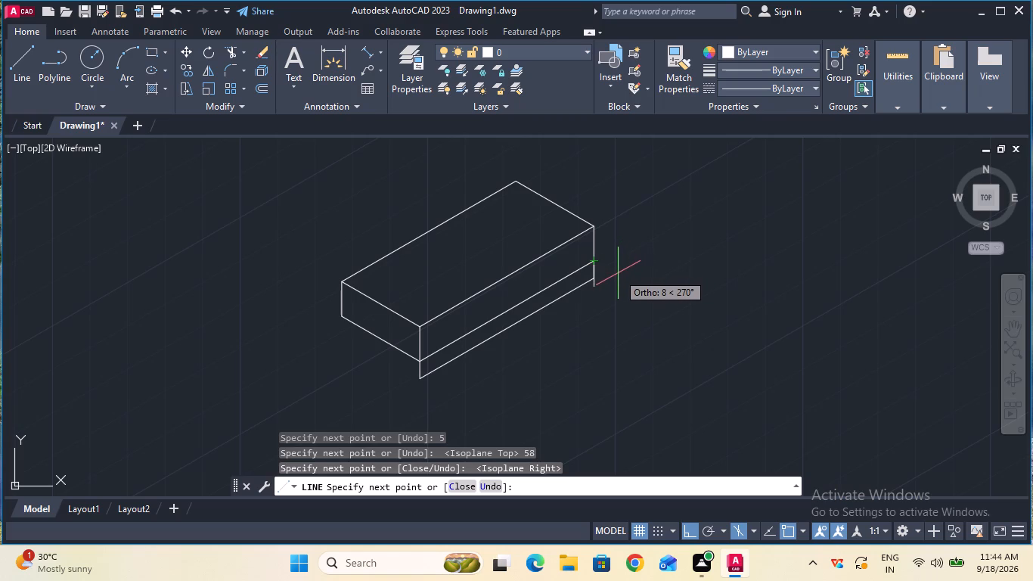
key("Escape")
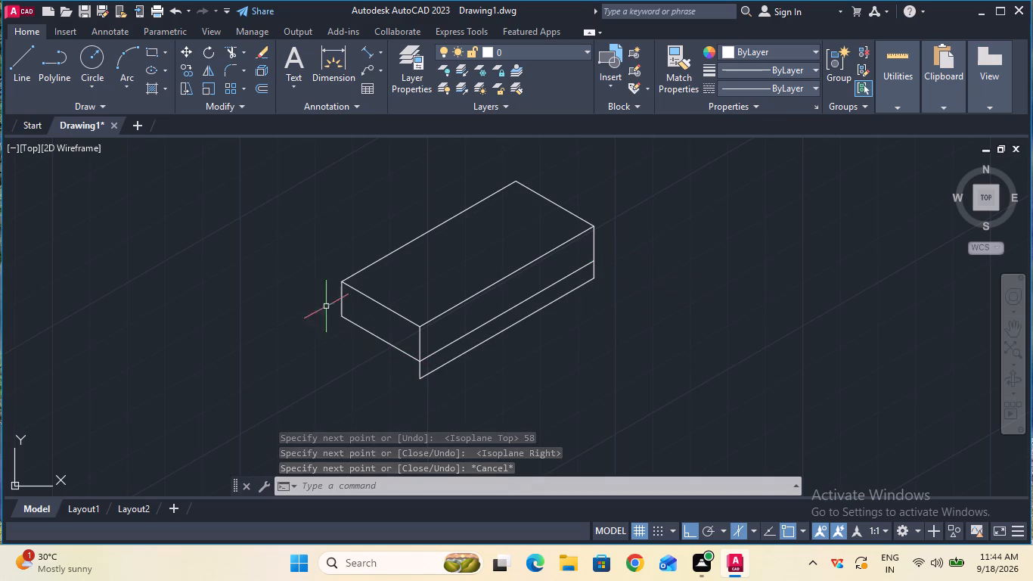
Draw a closed 26 by 10 mm end face on the left isoplane, running 150° and downward from the 5 mm line's lower end.
left_click(29, 81)
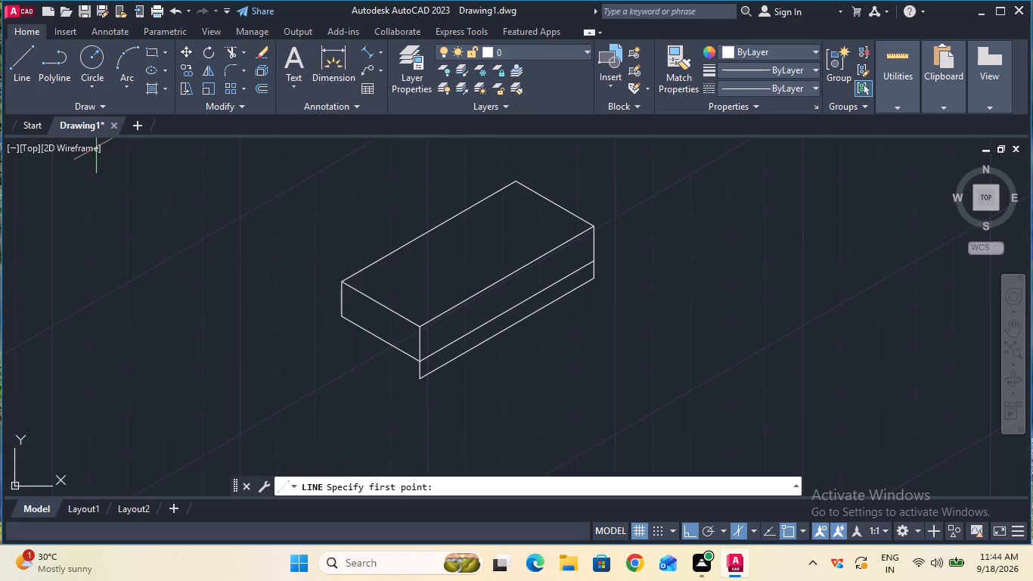
left_click(418, 376)
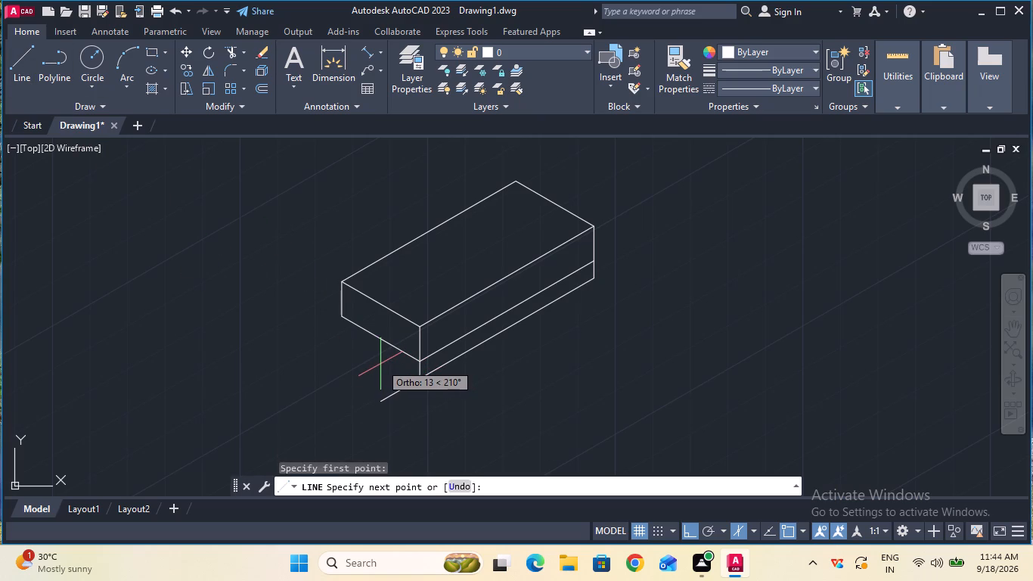
key("F5")
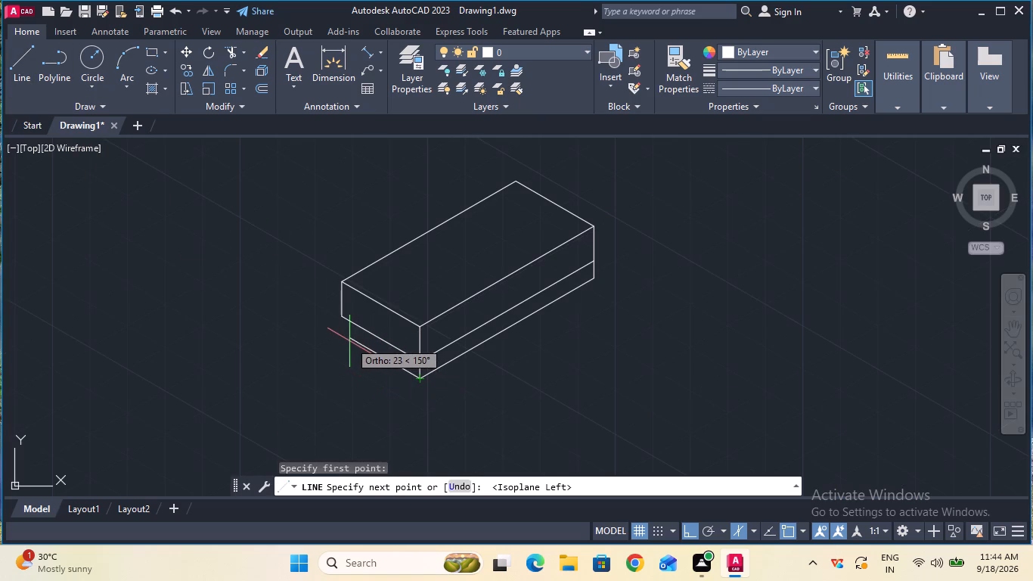
type("26")
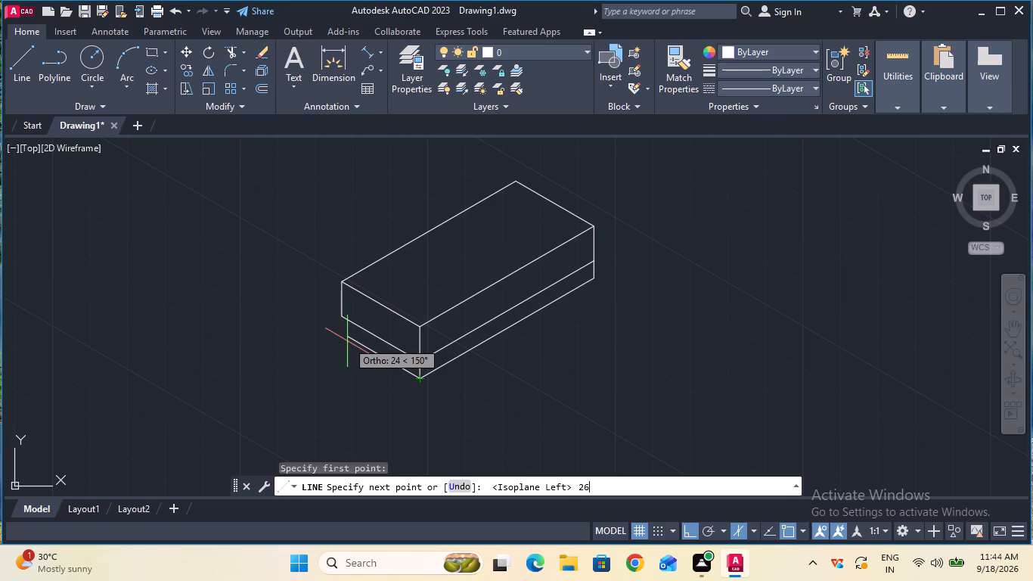
key("Return")
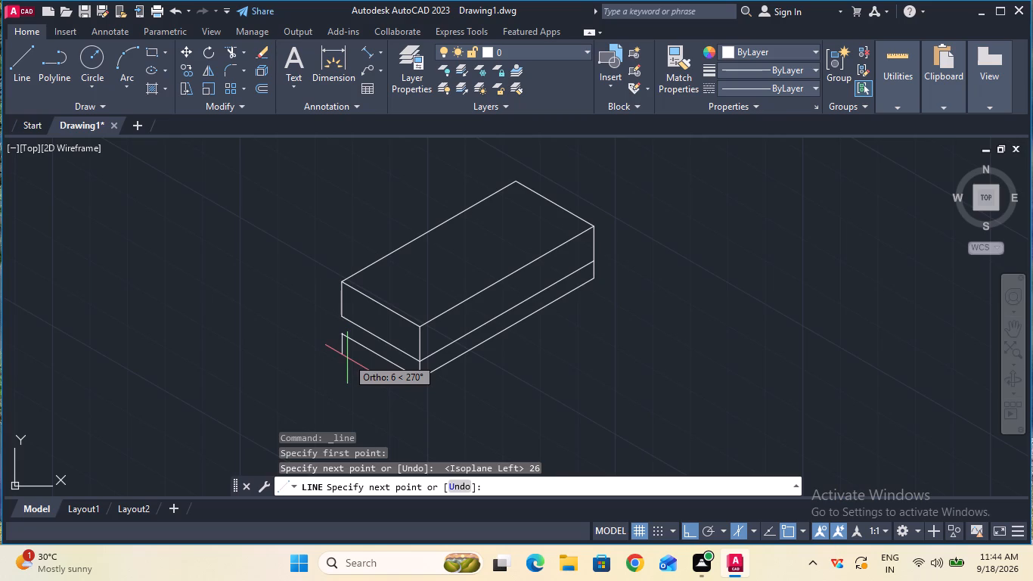
key("1")
key("0")
key("Return")
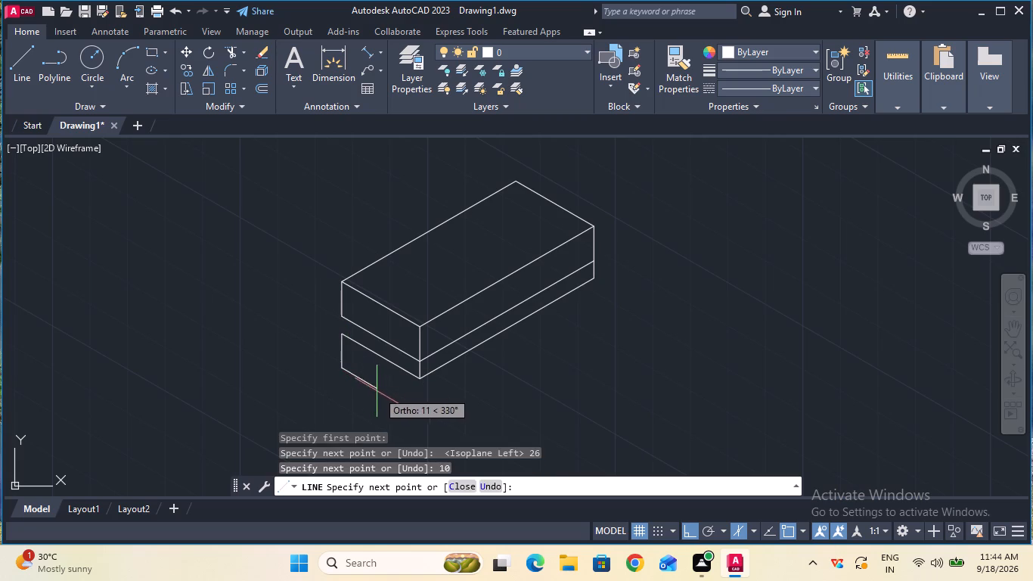
key("2")
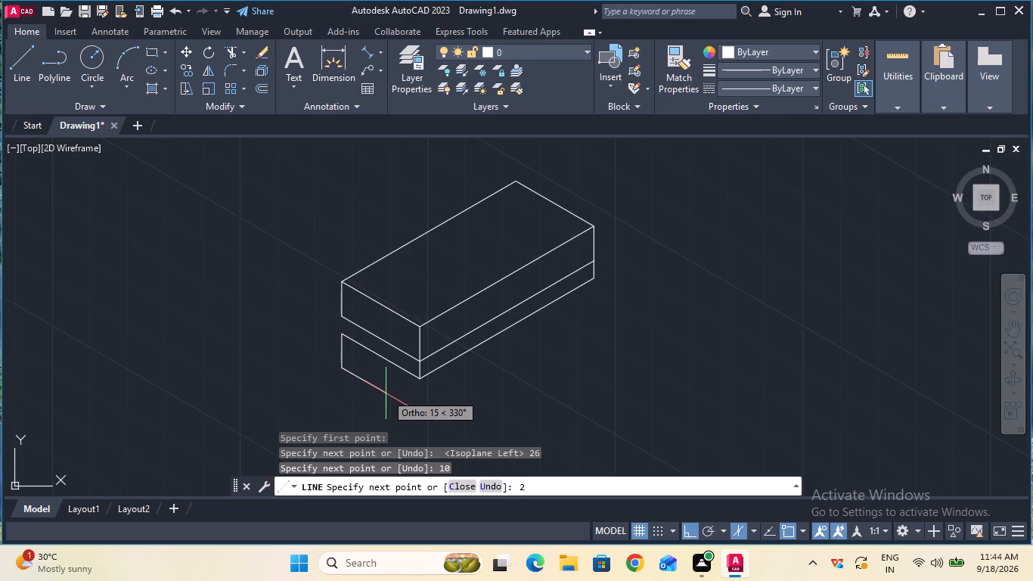
key("6")
key("Return")
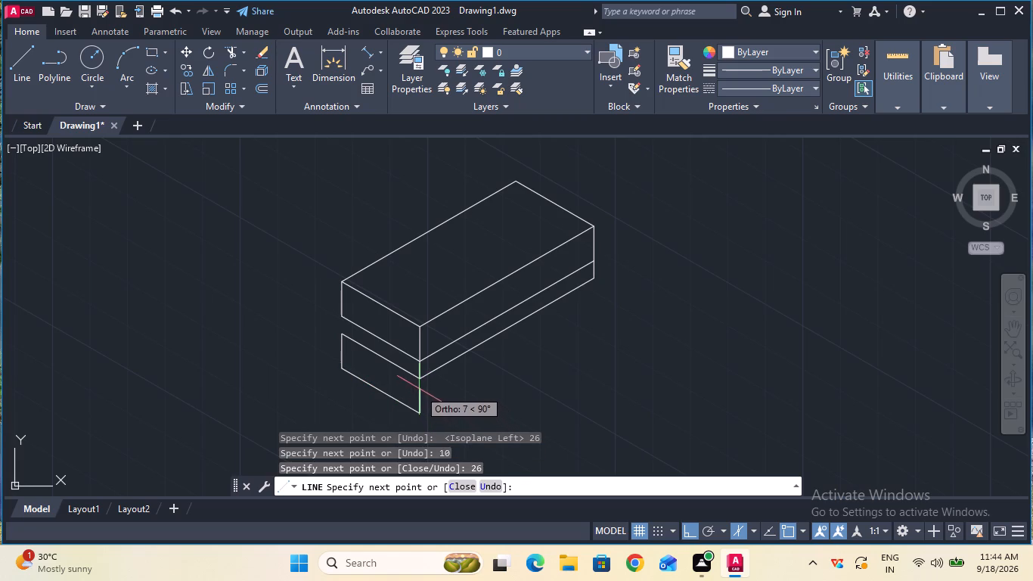
left_click(419, 381)
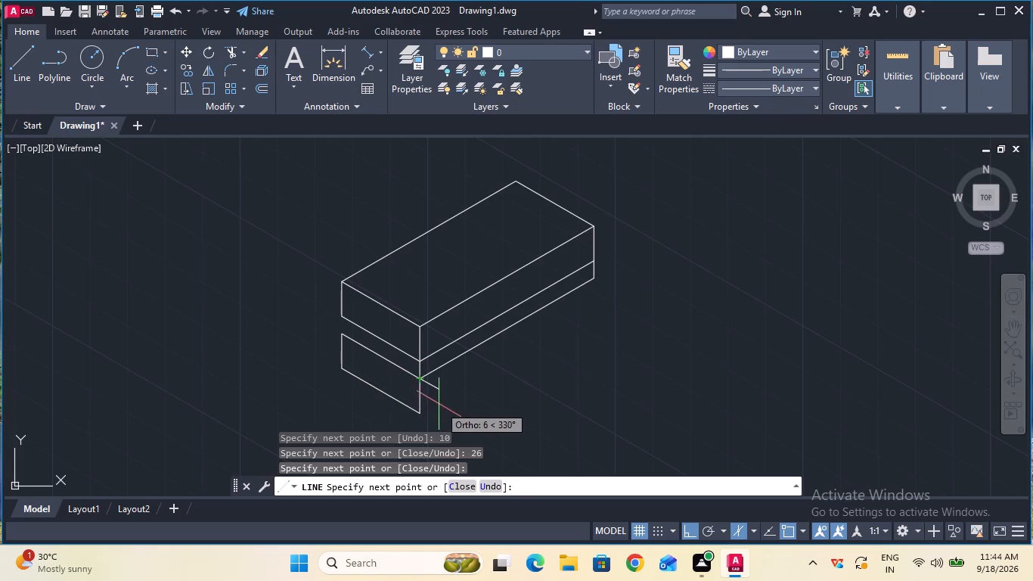
key("Escape")
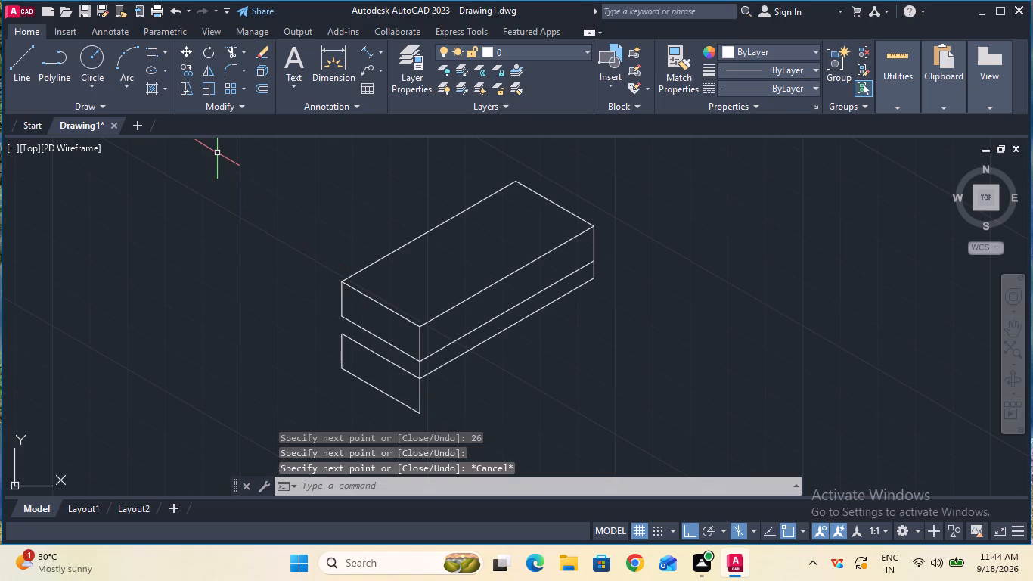
Draw the lower block's long front face: 58 mm at 30° from its bottom front corner, and up to the existing long edge's far end.
key("F5")
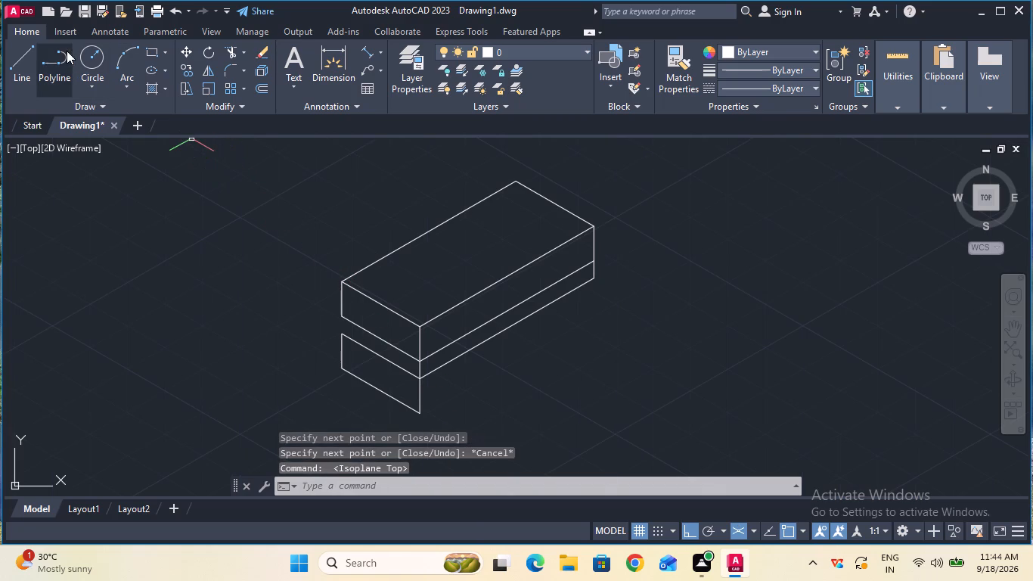
left_click(26, 63)
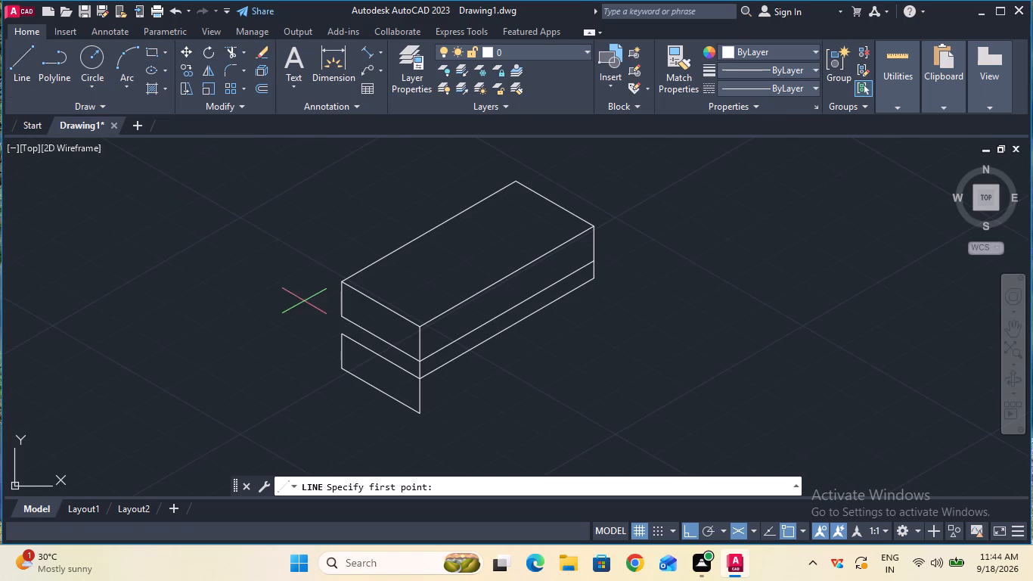
left_click(416, 416)
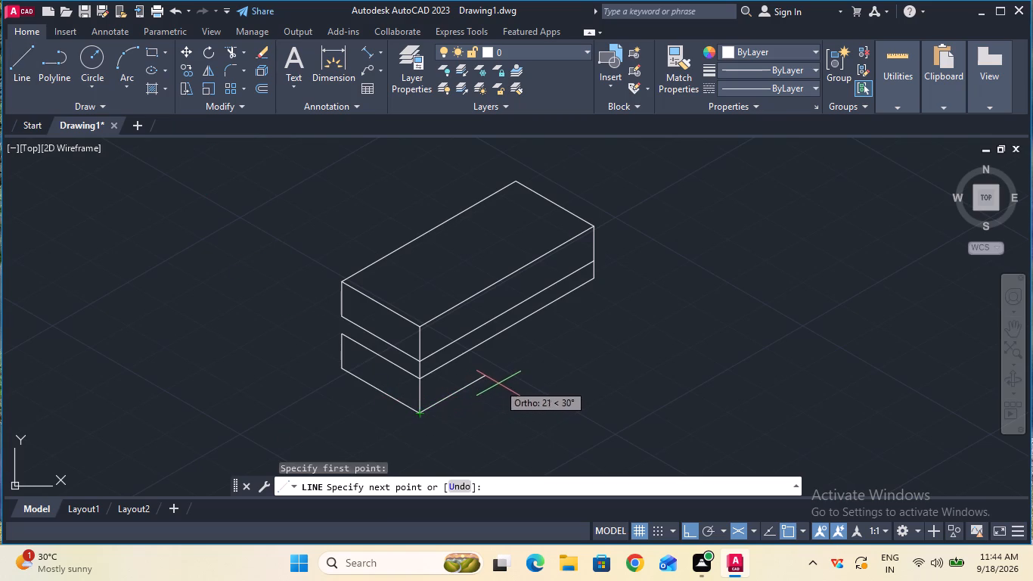
type("58")
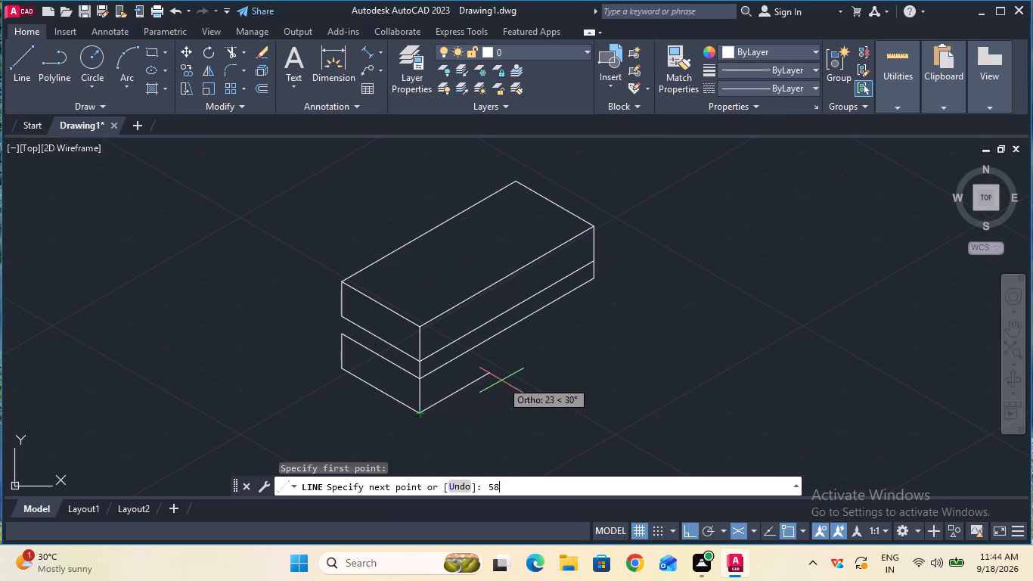
key("Return")
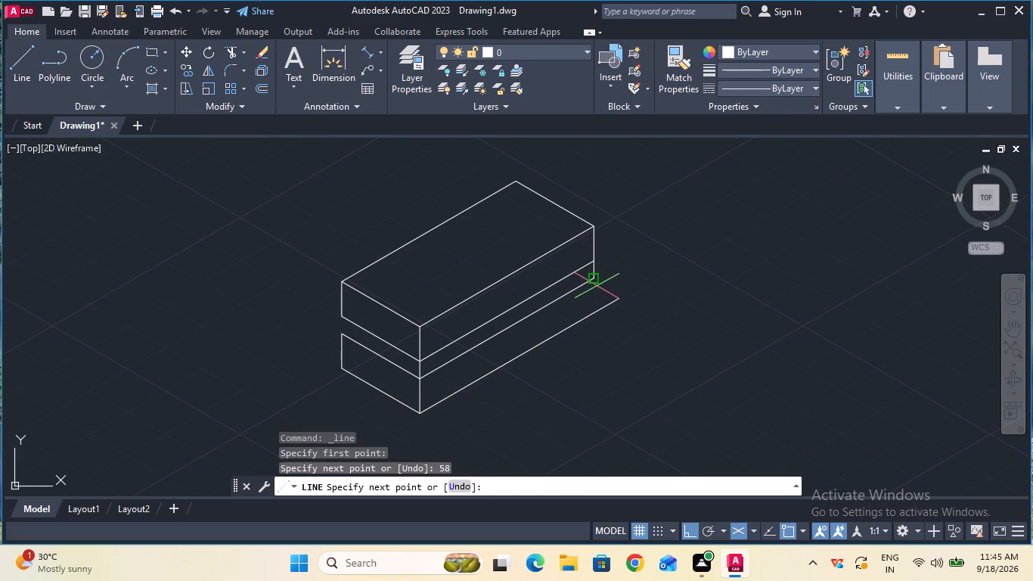
key("F5")
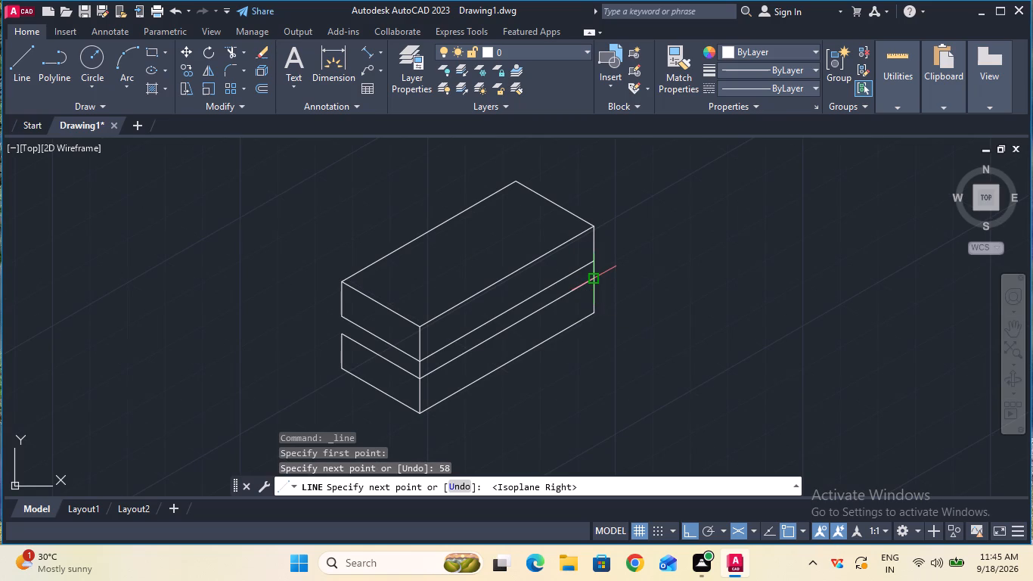
left_click(594, 278)
key("Escape")
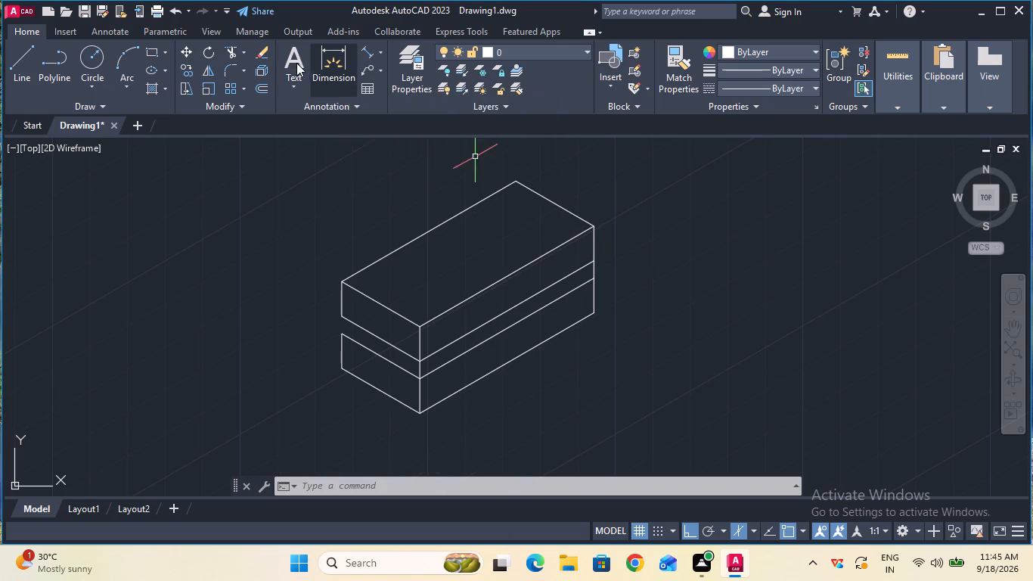
Fillet the upper block's top face at the front corner between its short and long front edges, with a 5 mm radius.
left_click(232, 69)
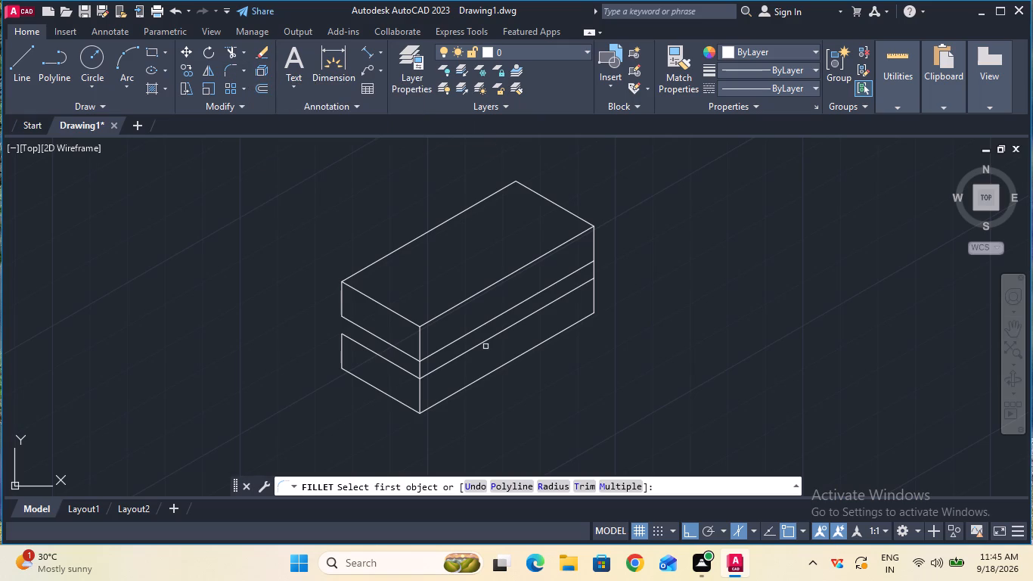
left_click(552, 489)
left_click(552, 480)
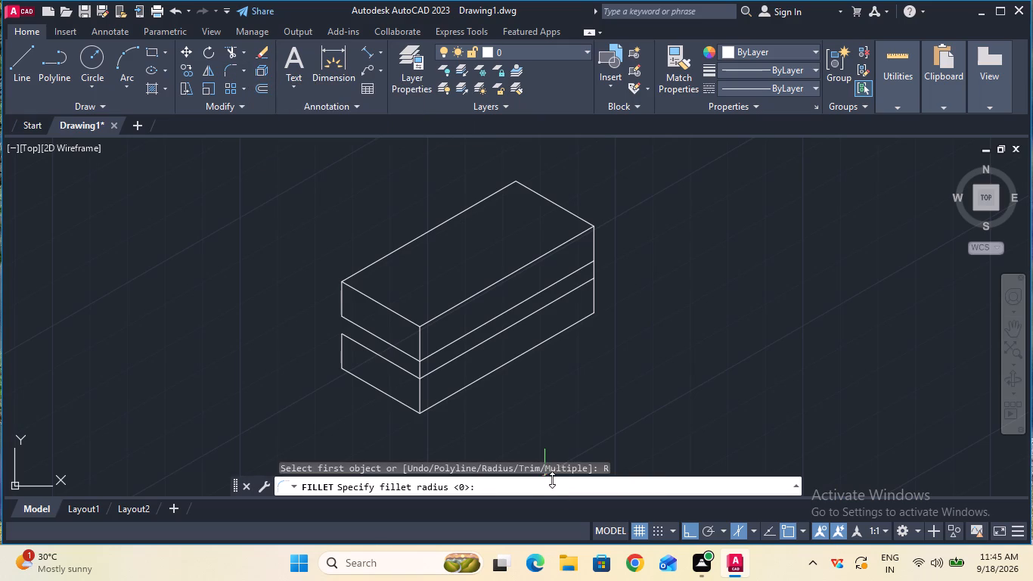
key("5")
key("Return")
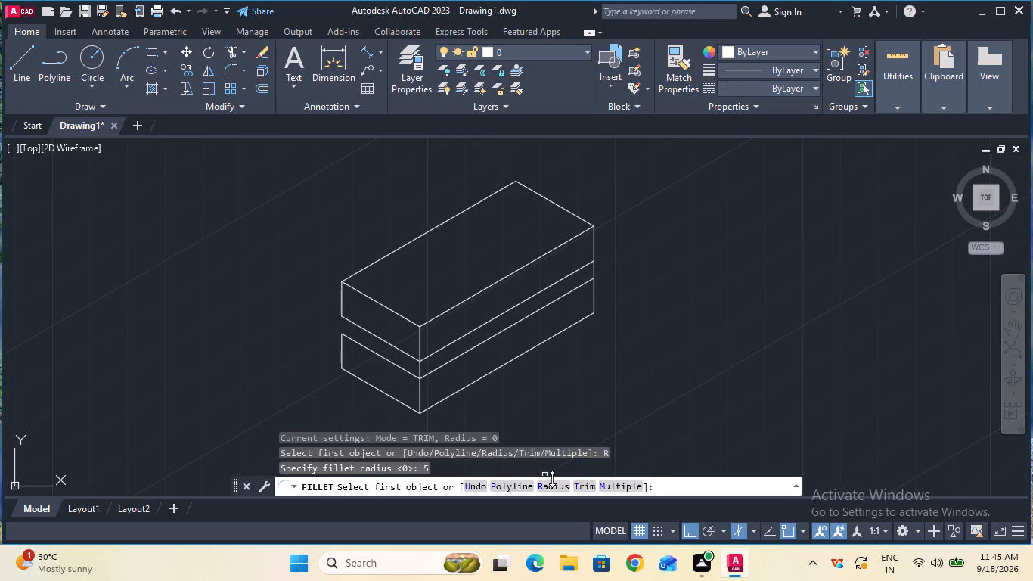
left_click(408, 321)
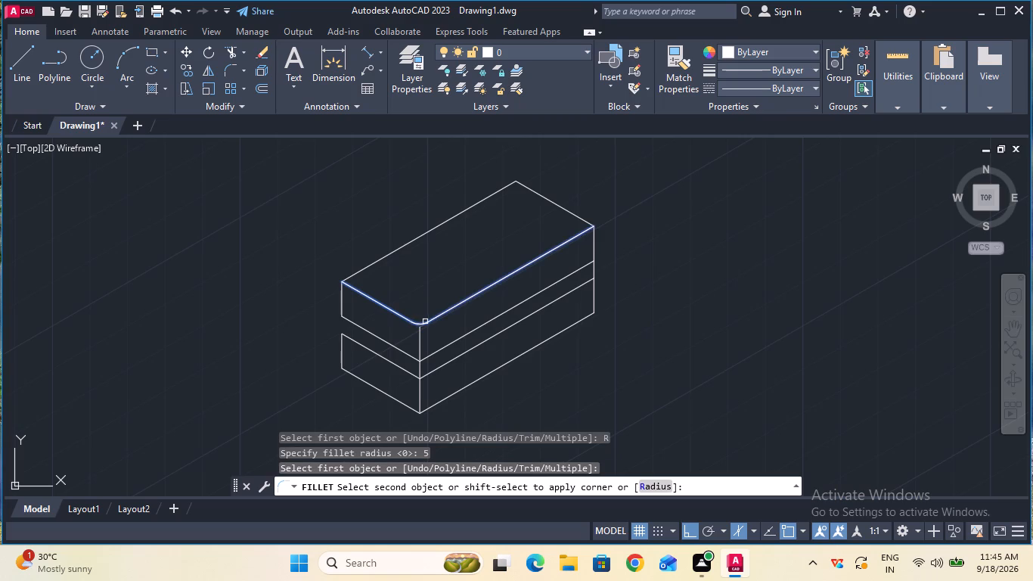
left_click(425, 322)
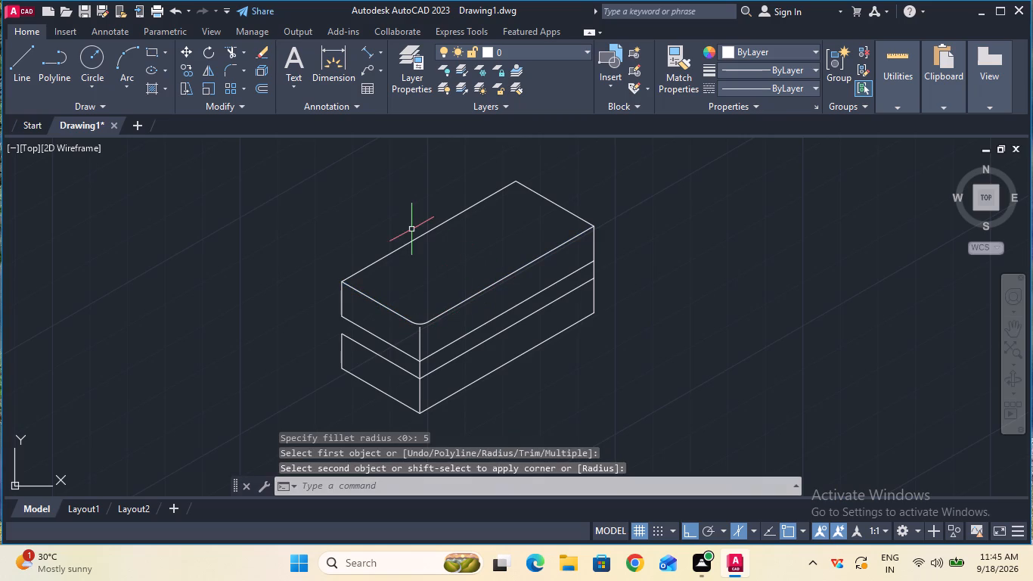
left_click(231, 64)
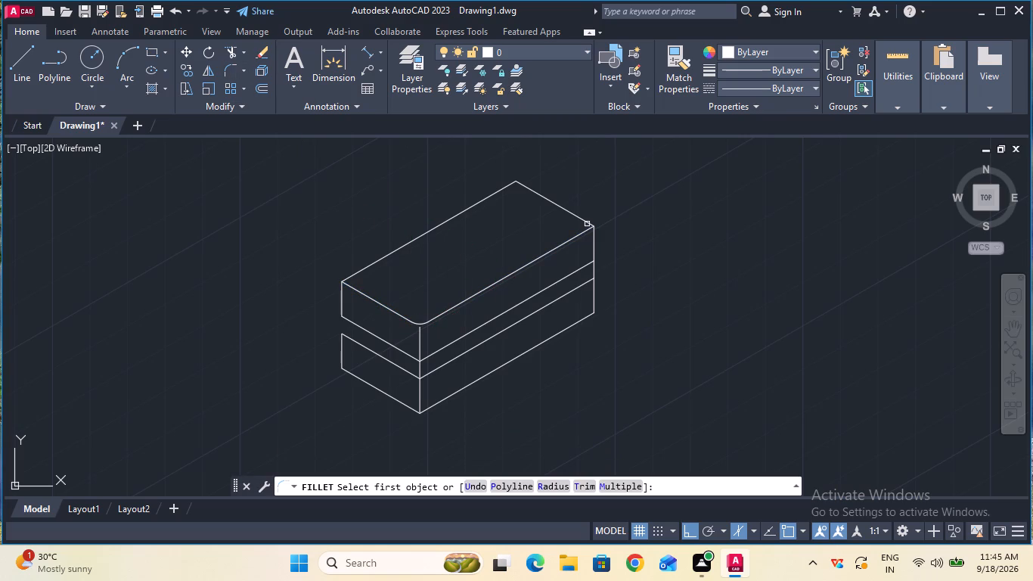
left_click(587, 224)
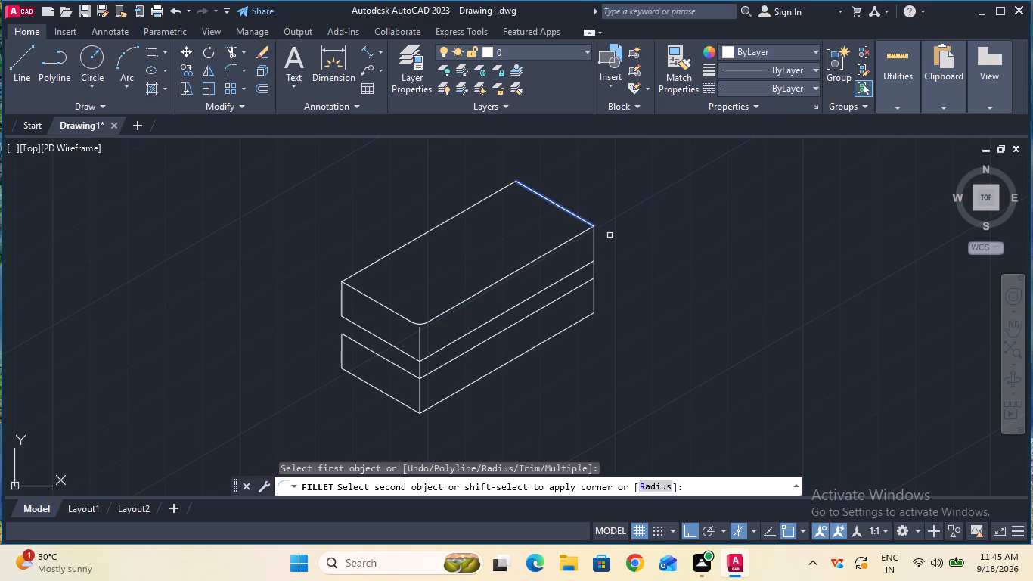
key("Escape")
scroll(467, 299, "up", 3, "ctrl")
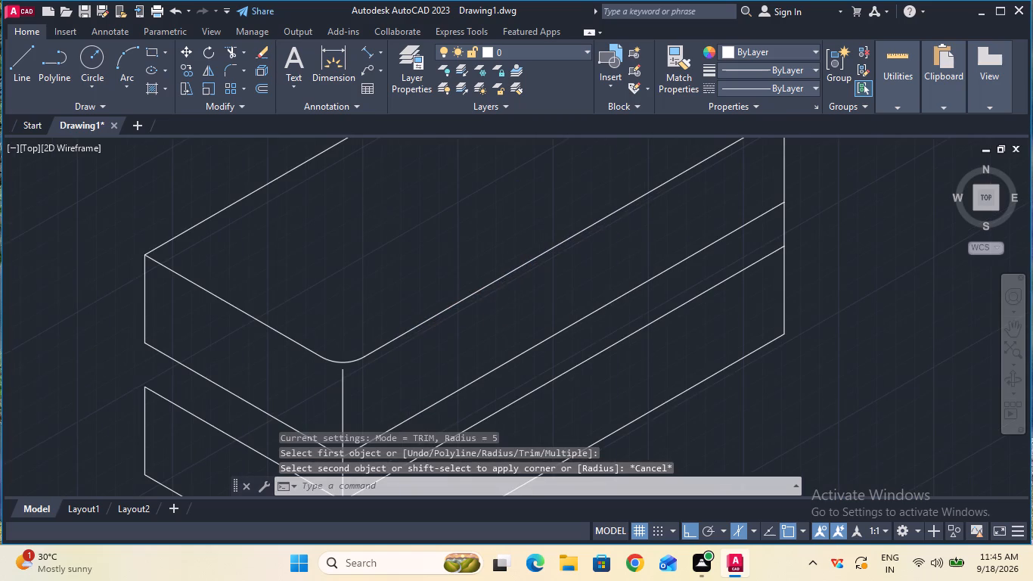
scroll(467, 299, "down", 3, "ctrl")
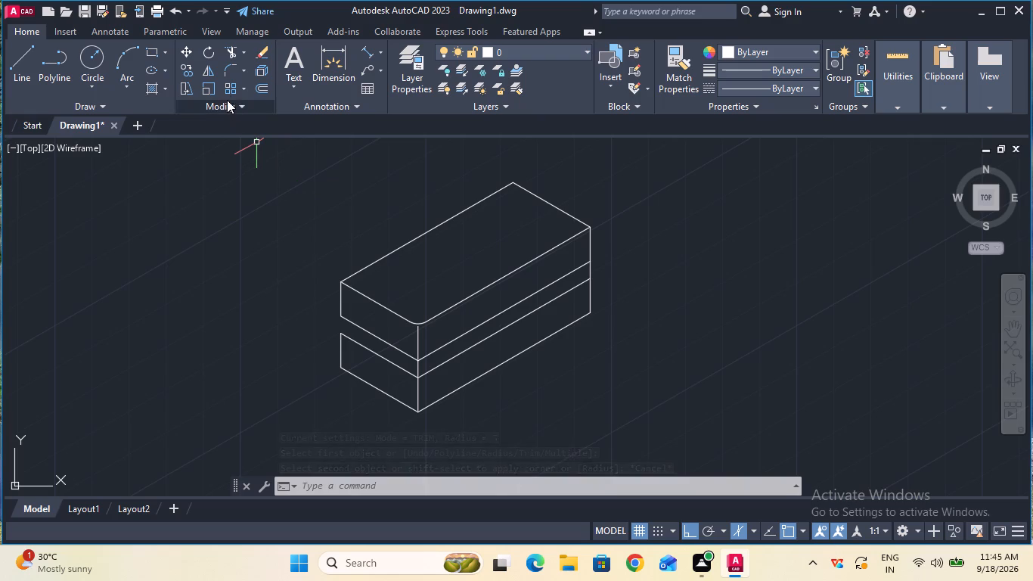
Fillet the upper block's top face at the far corner between its long front edge and far short edge, with a 5 mm radius.
left_click(242, 74)
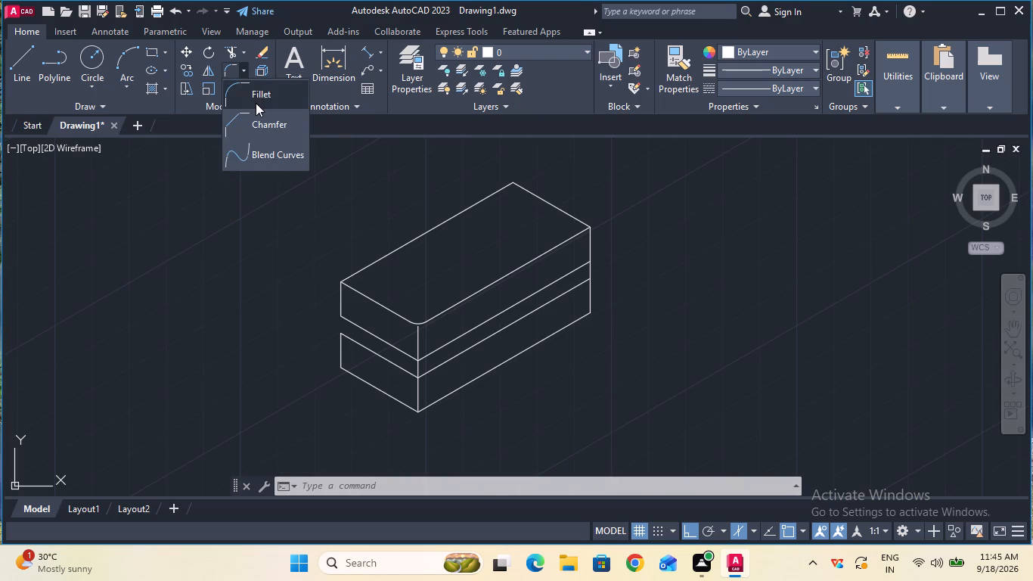
left_click(256, 103)
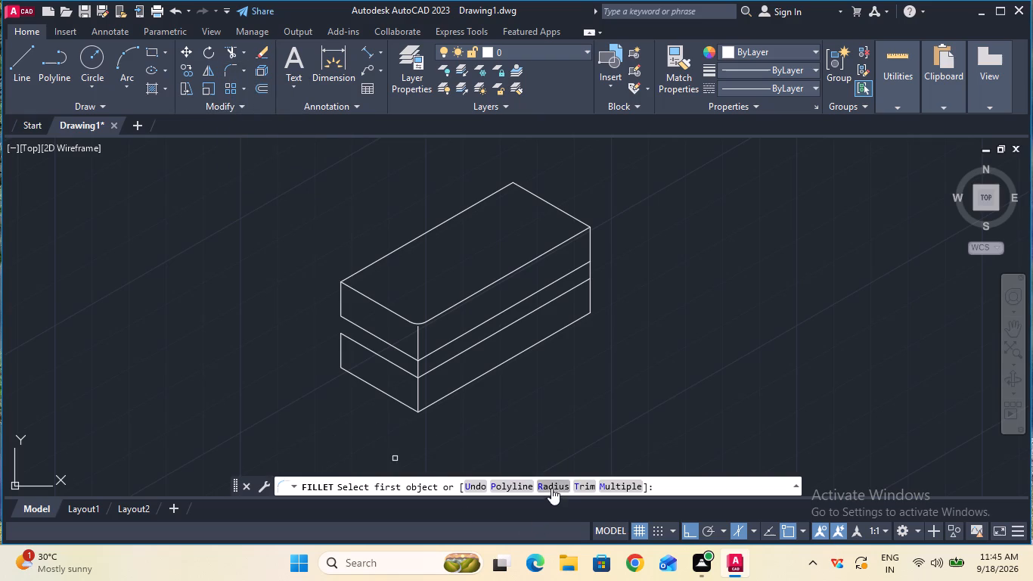
left_click(551, 488)
left_click(510, 487)
key("5")
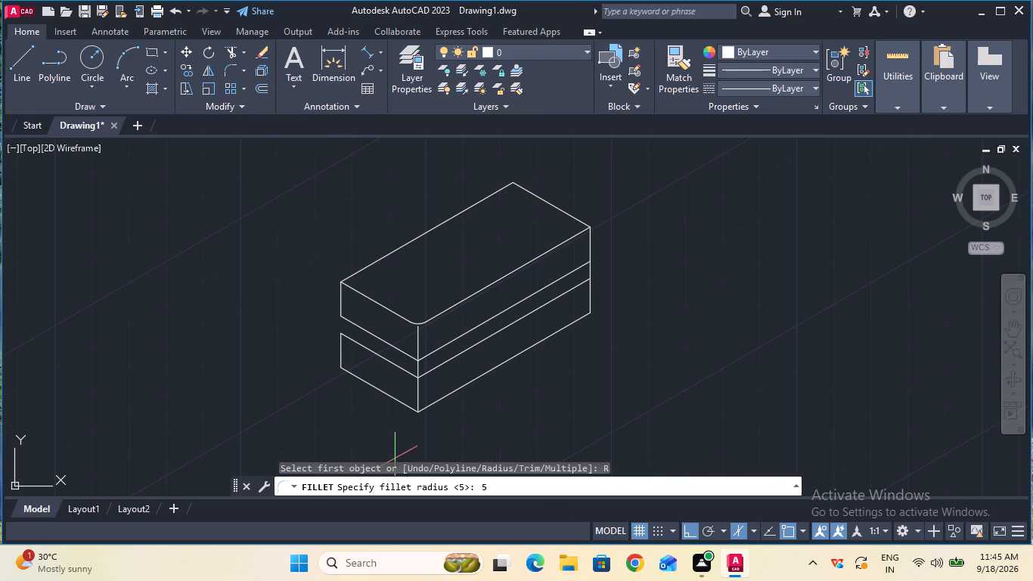
key("Return")
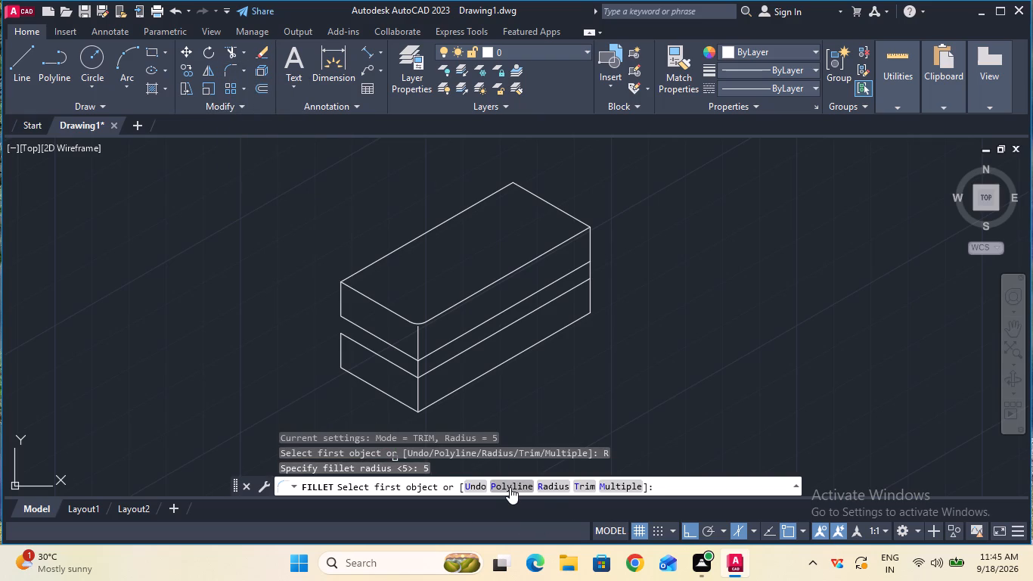
left_click(572, 237)
left_click(581, 225)
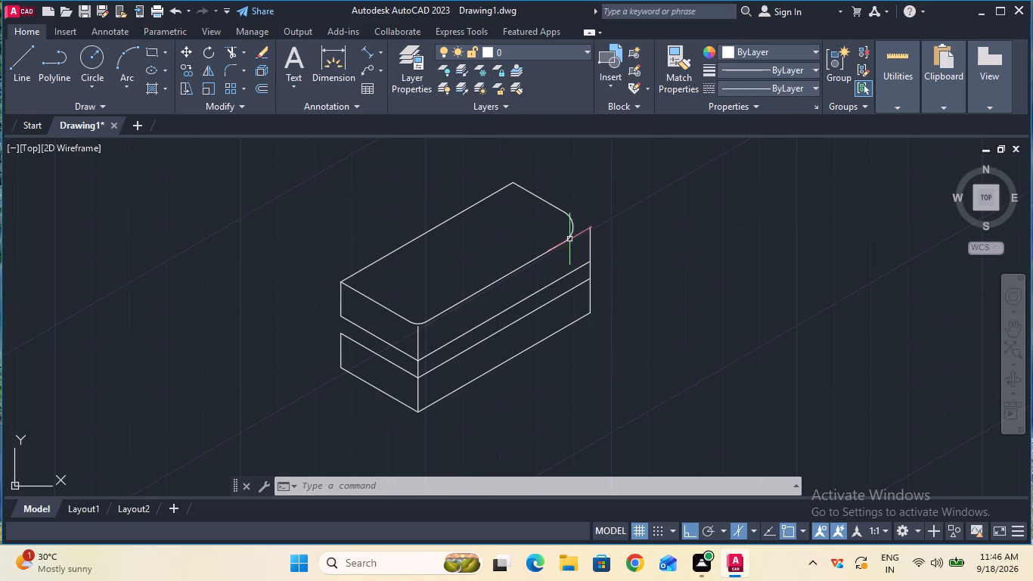
Fillet the front corners of the lower block's top edges and the upper block's bottom edges with the 5 mm radius.
left_click(235, 74)
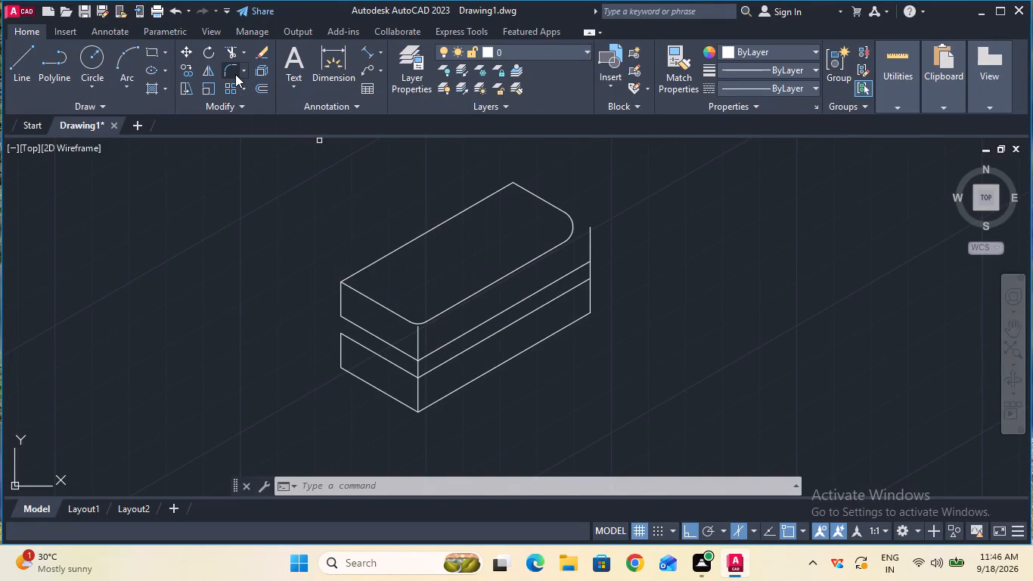
left_click(430, 371)
left_click(407, 371)
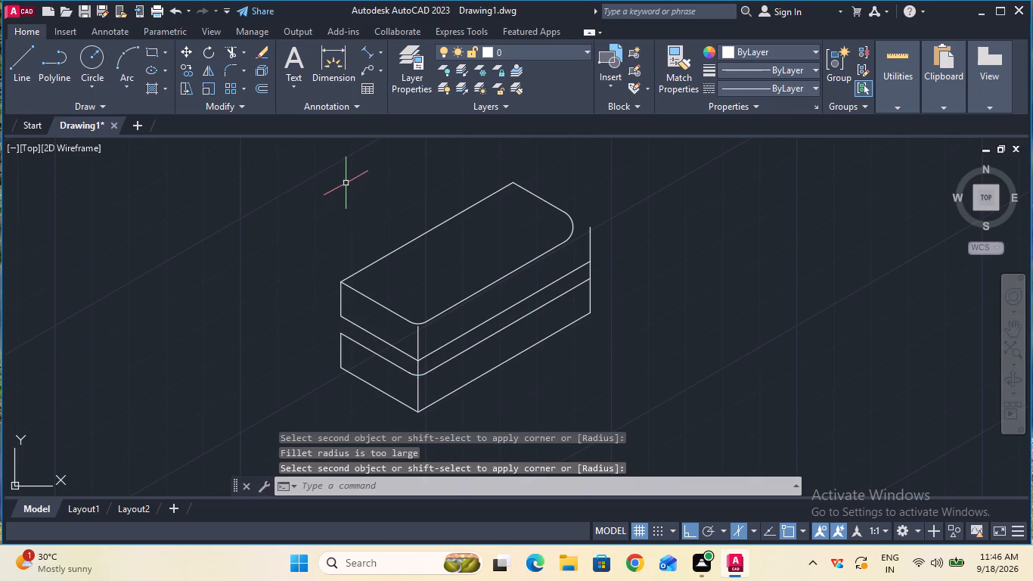
left_click(231, 64)
left_click(403, 350)
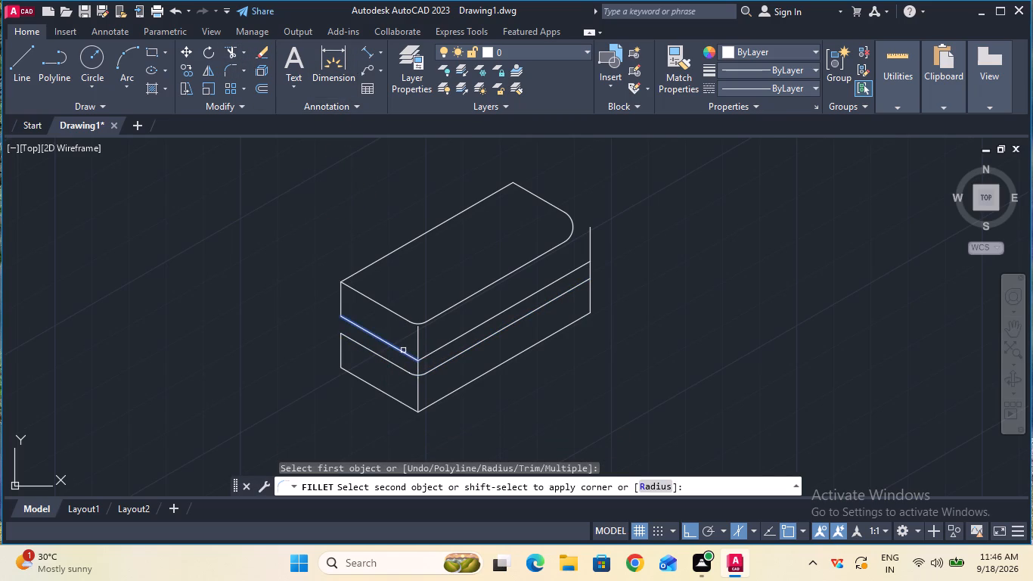
left_click(432, 355)
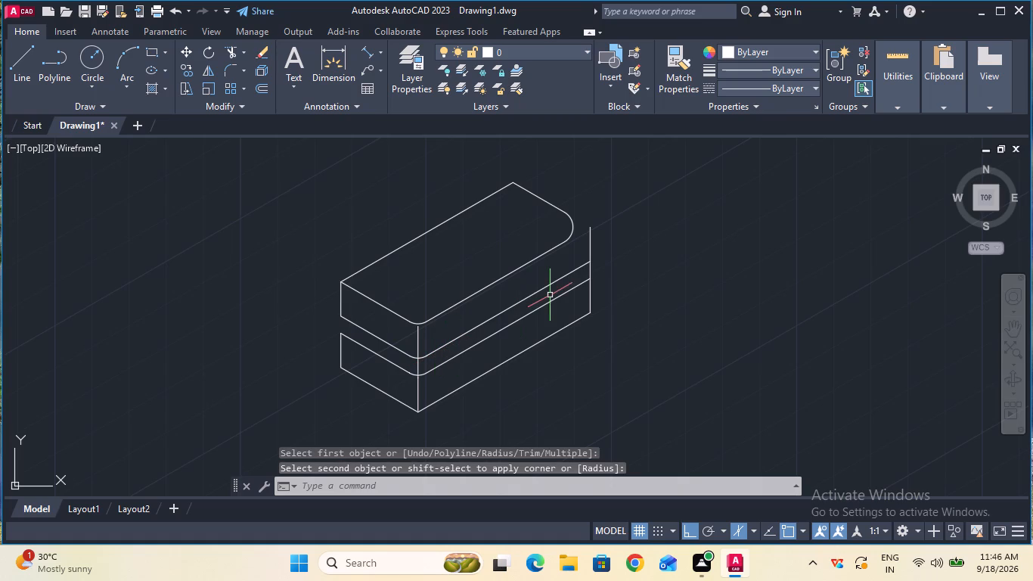
left_click(224, 74)
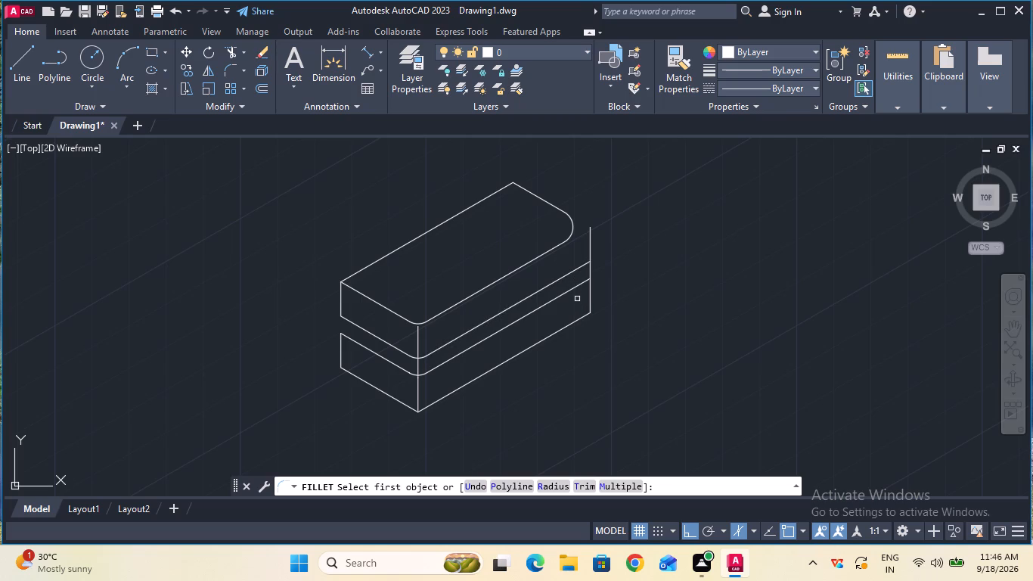
key("Escape")
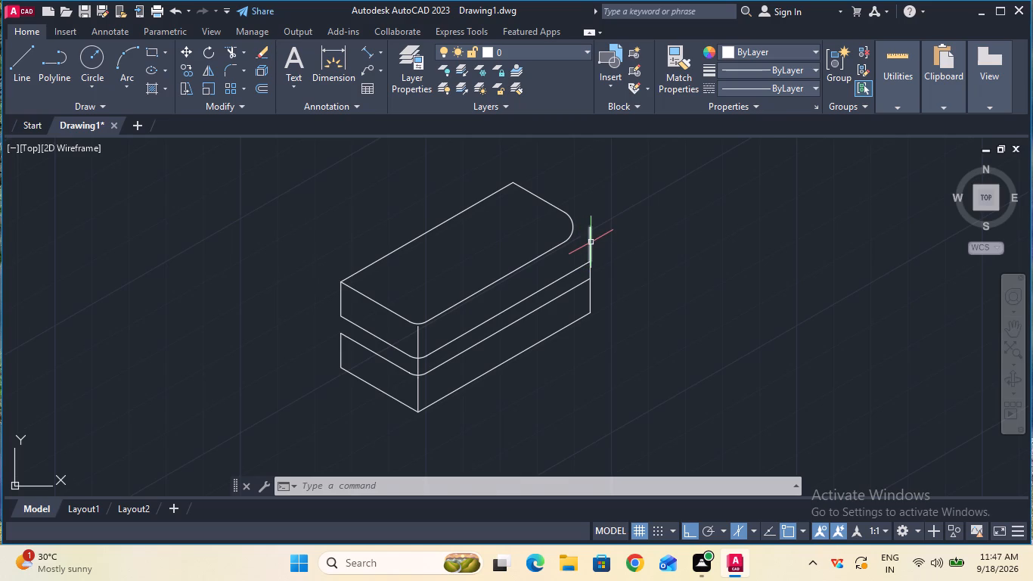
Delete the upper block's vertical edge at the far end of its long front face.
left_click(591, 242)
key("Delete")
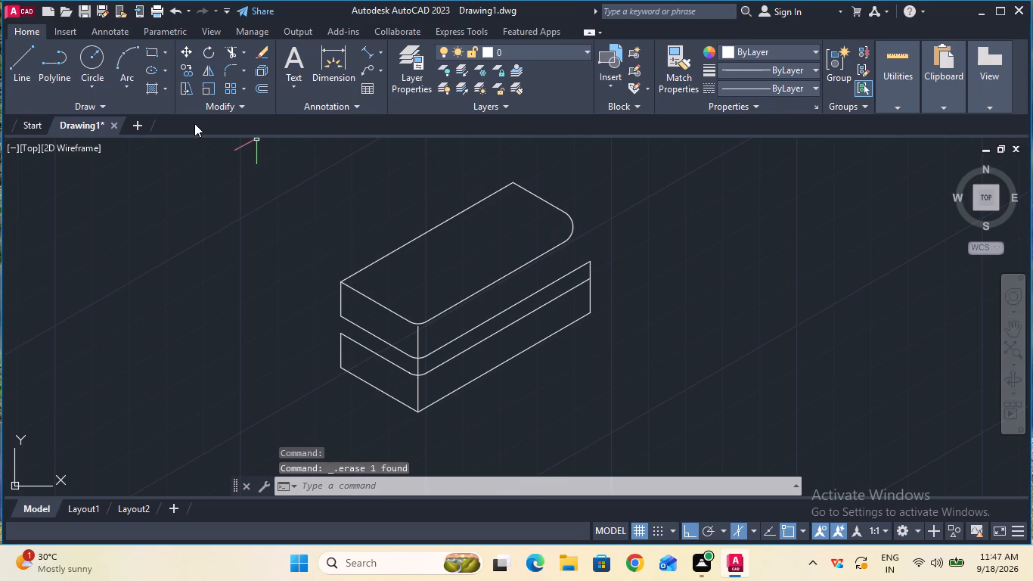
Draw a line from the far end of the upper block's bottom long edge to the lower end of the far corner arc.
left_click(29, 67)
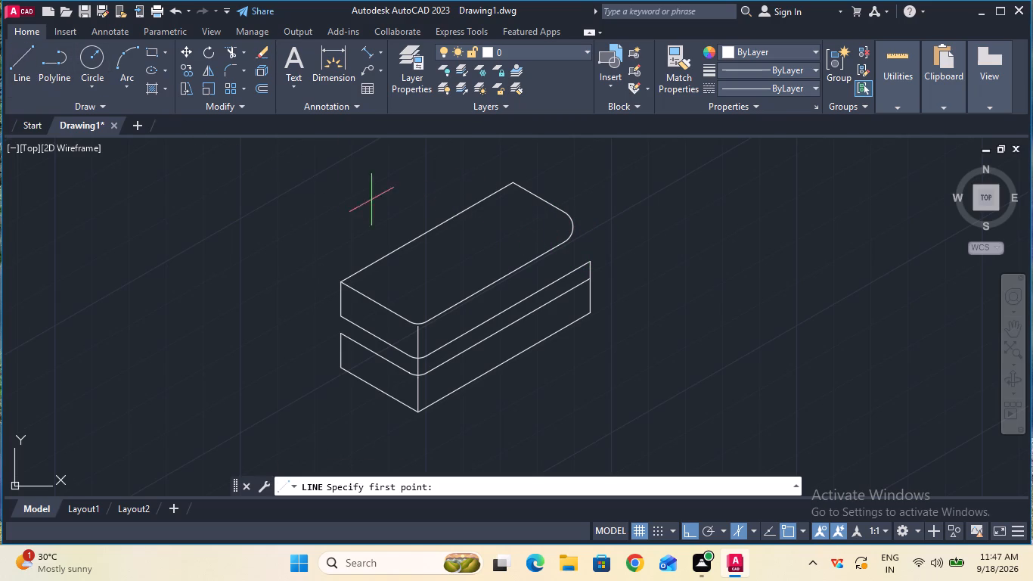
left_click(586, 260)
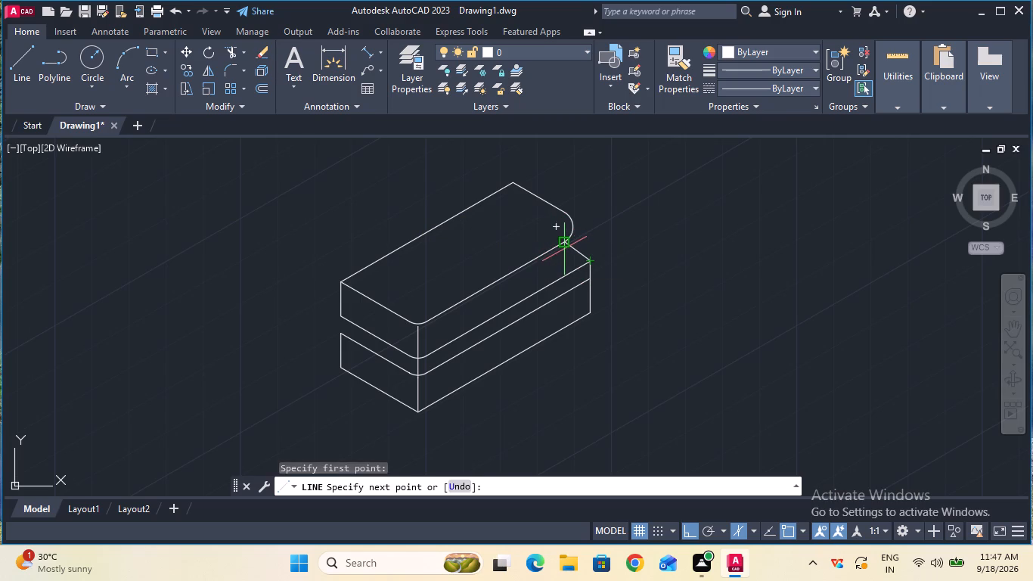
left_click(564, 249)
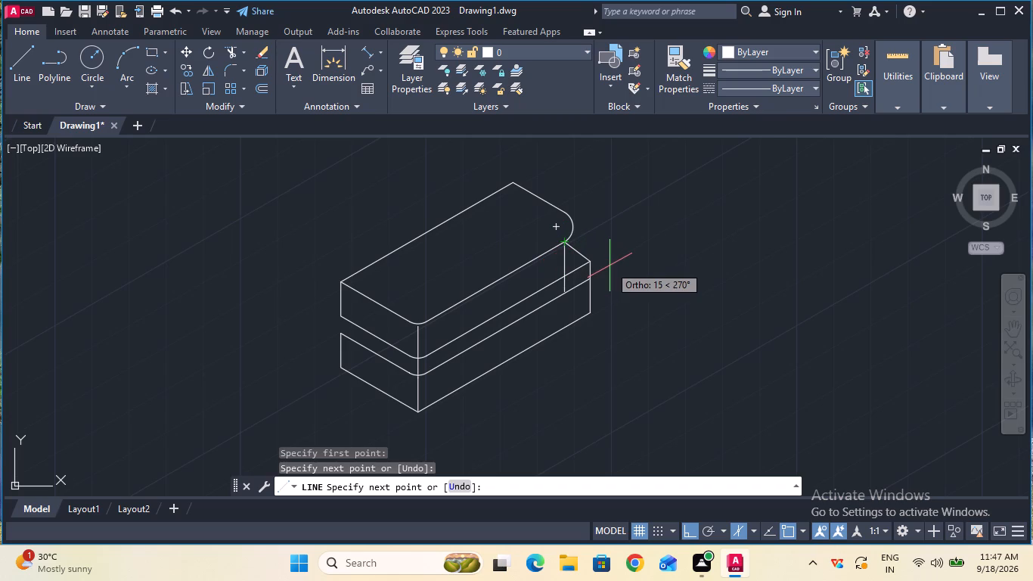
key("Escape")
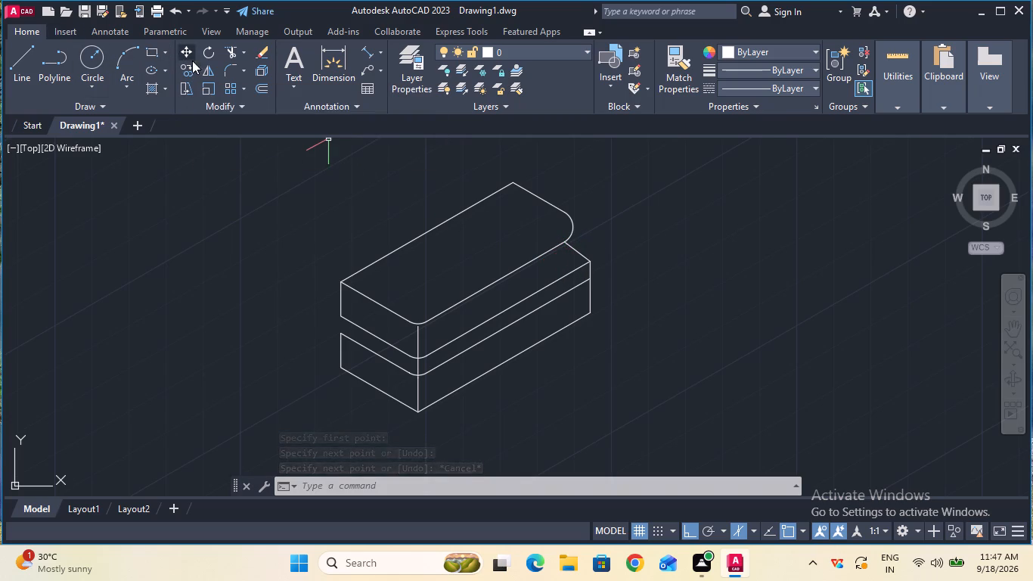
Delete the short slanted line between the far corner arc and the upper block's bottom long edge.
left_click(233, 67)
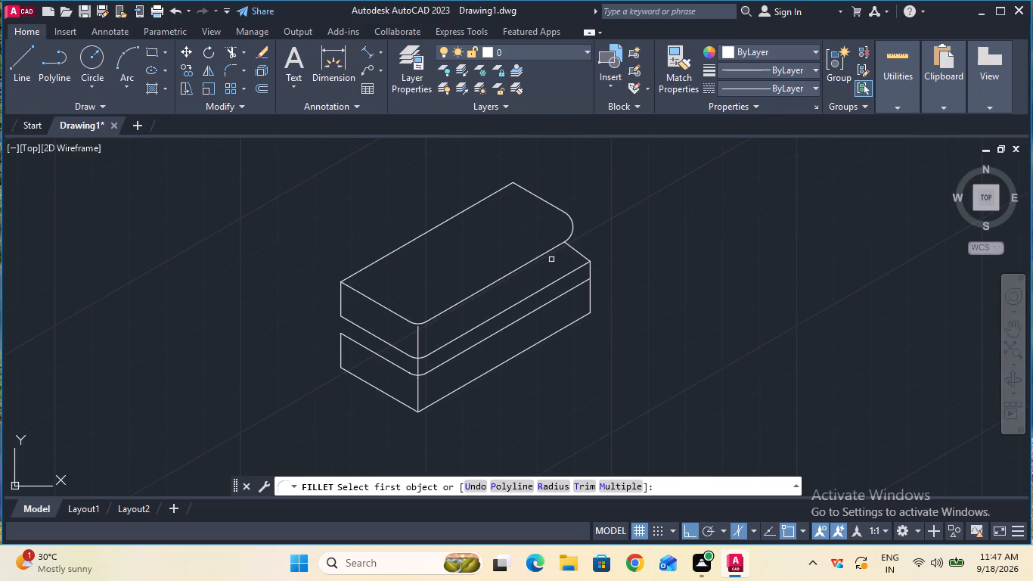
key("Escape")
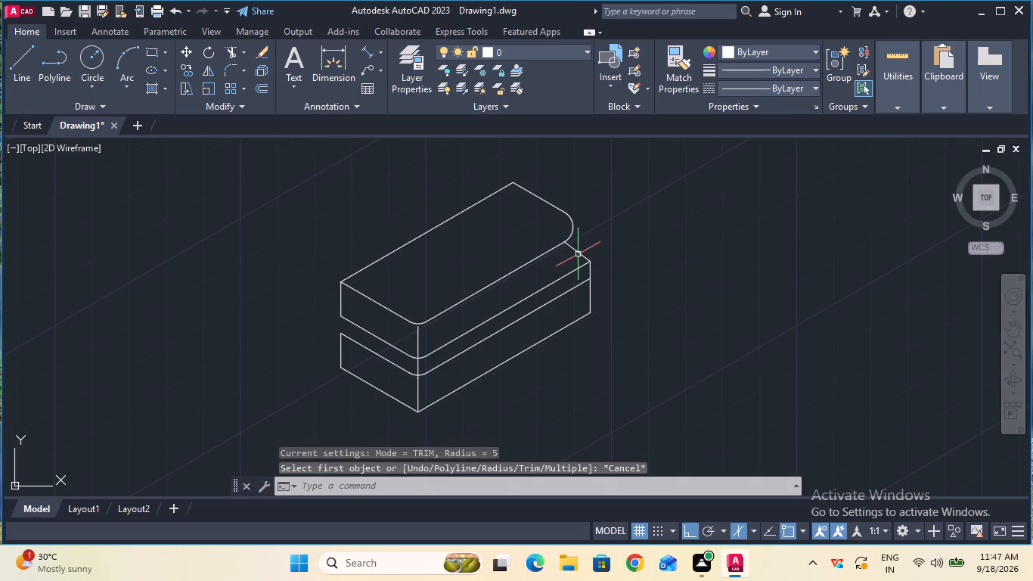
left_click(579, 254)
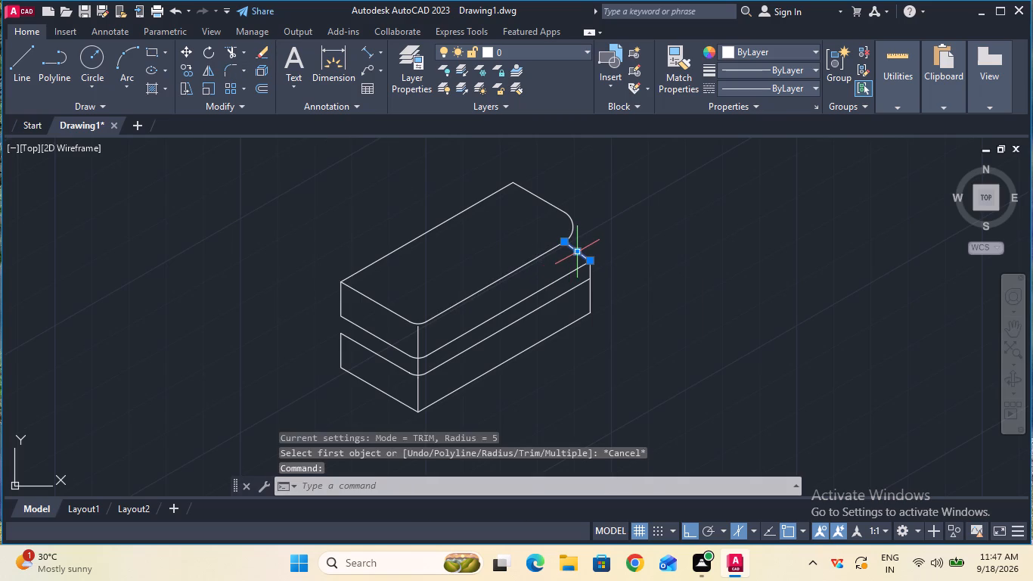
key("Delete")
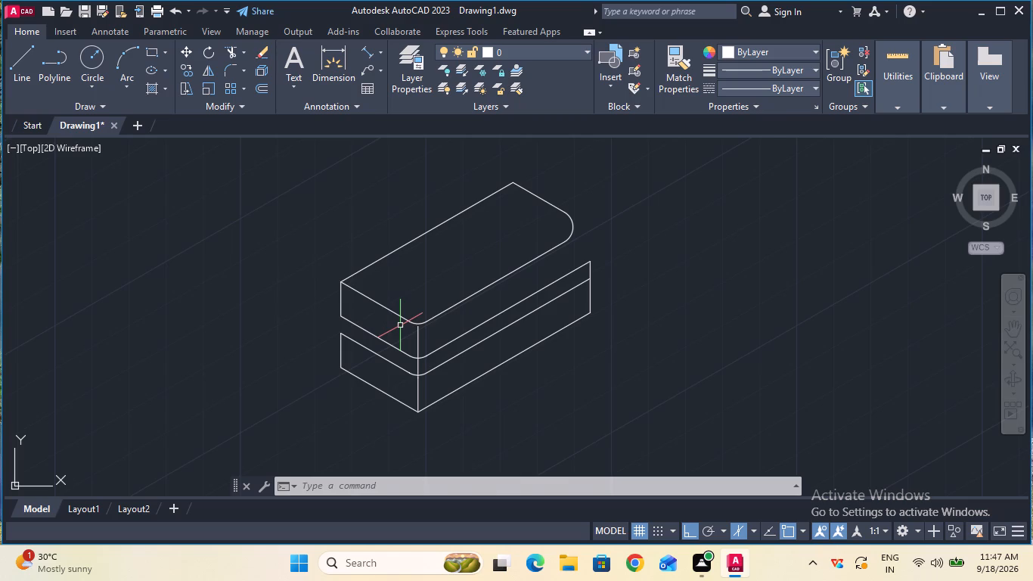
Fillet the front corner between the lower block's short and long bottom edges with the 5 mm radius.
left_click(224, 70)
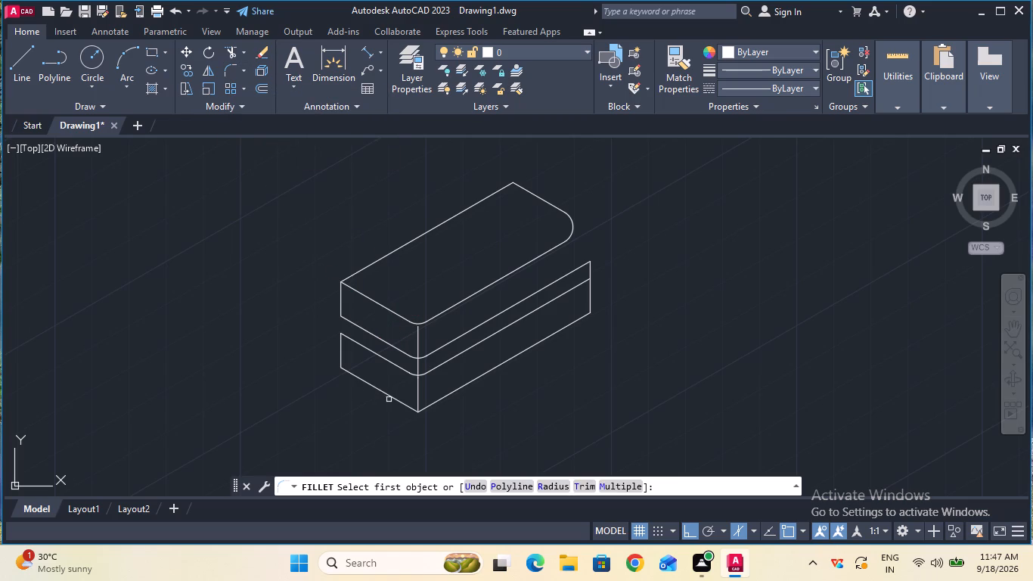
left_click(389, 396)
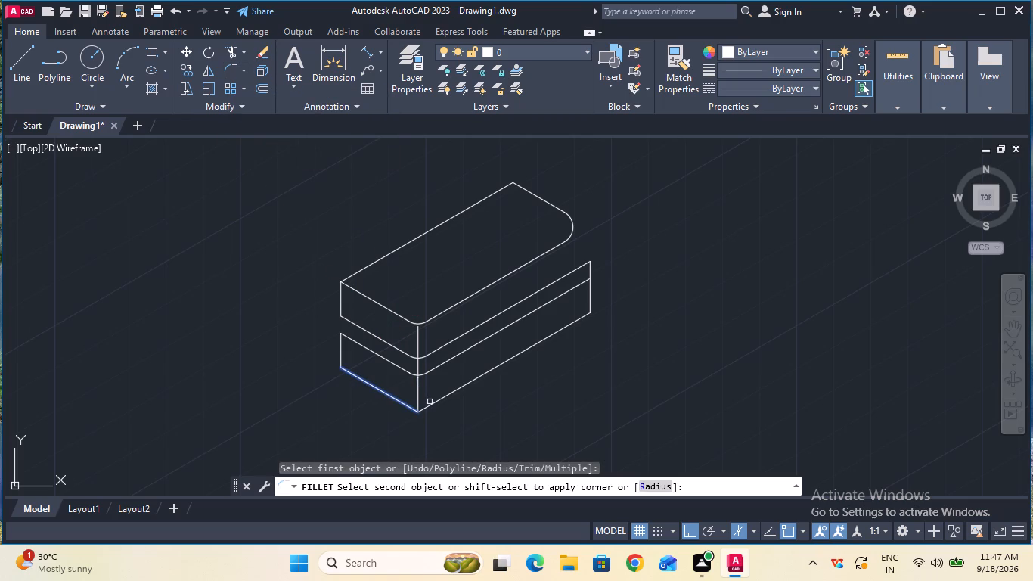
left_click(431, 402)
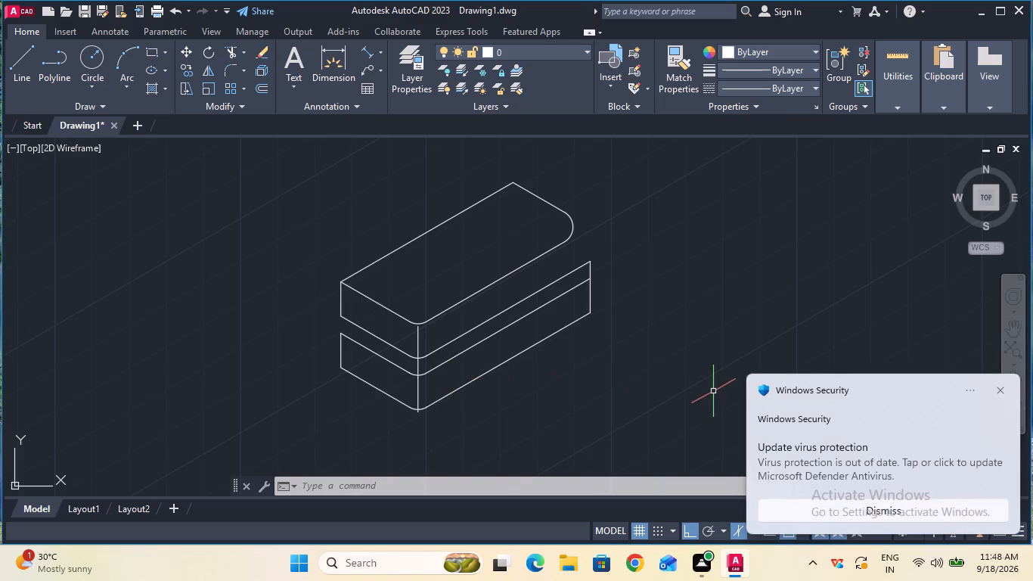
Dismiss the Windows Security notification.
left_click(1007, 393)
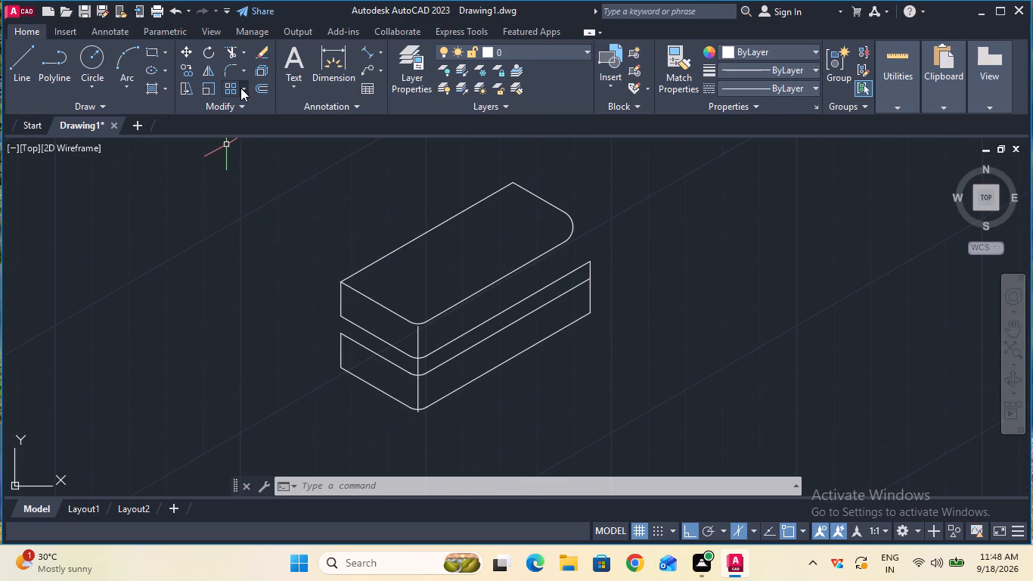
Offset the upper block's bottom short edge 58 mm toward the block's far end.
left_click(268, 92)
left_click(380, 340)
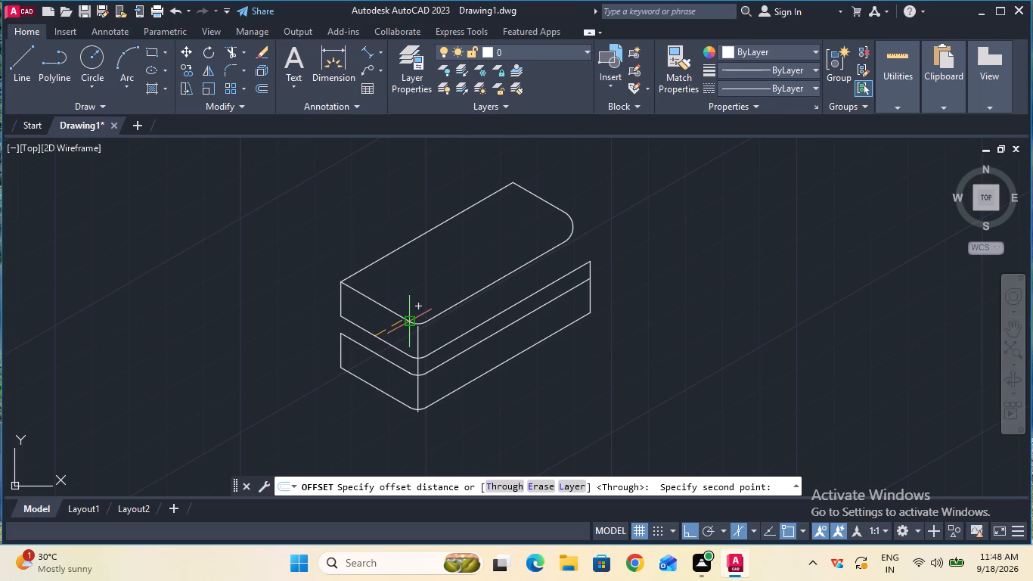
type("58")
key("Return")
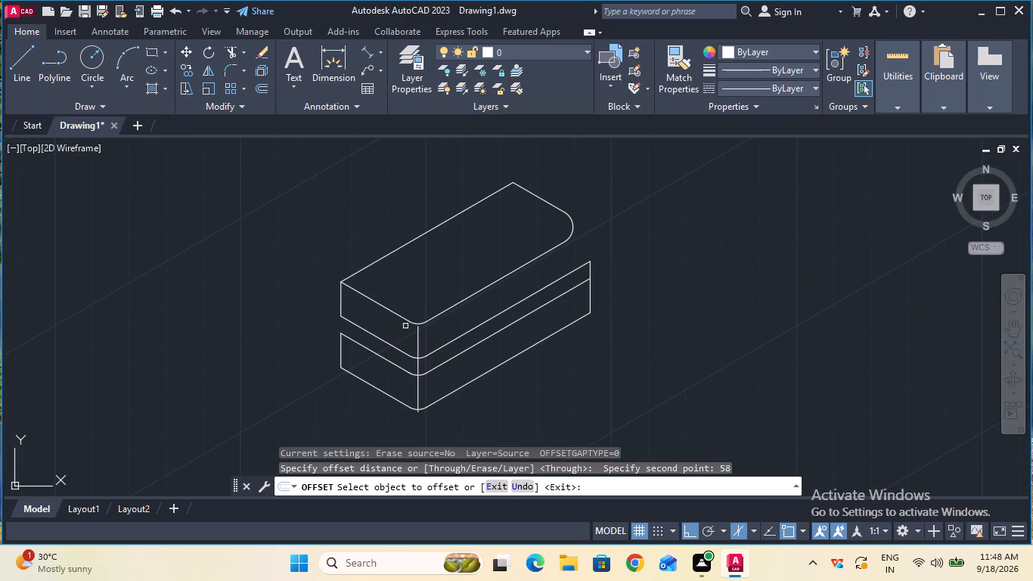
left_click(381, 337)
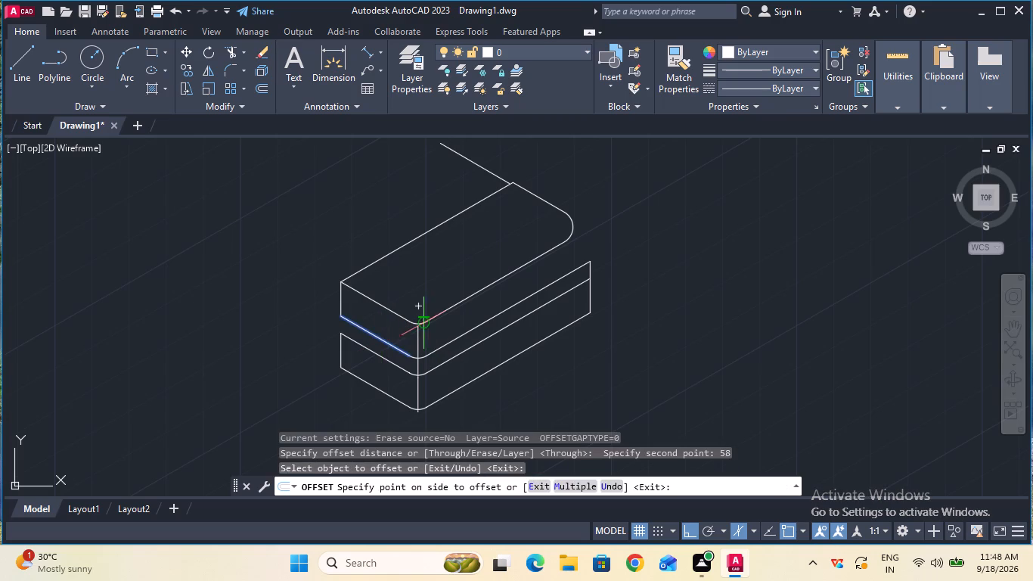
left_click(546, 237)
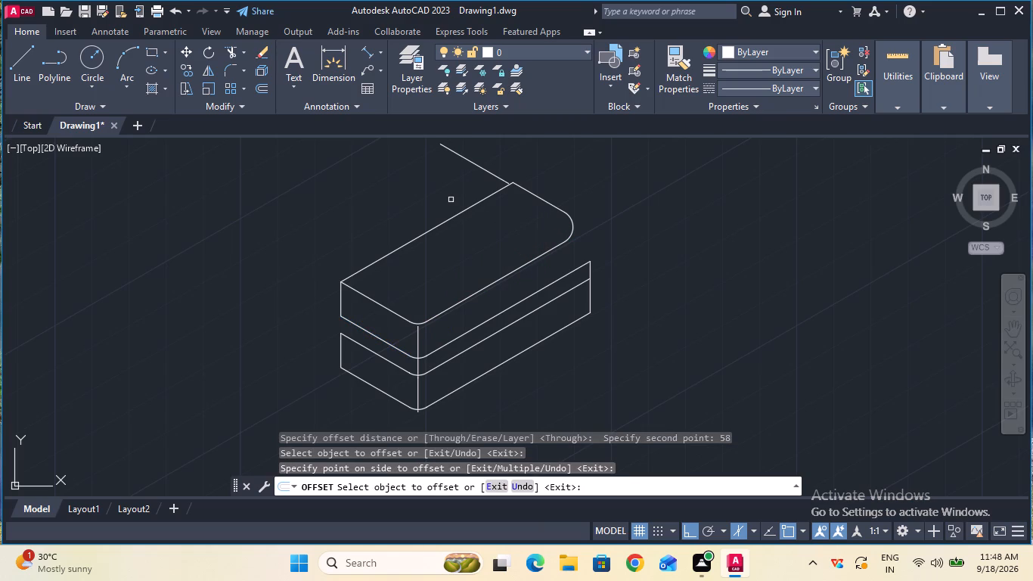
key("Escape")
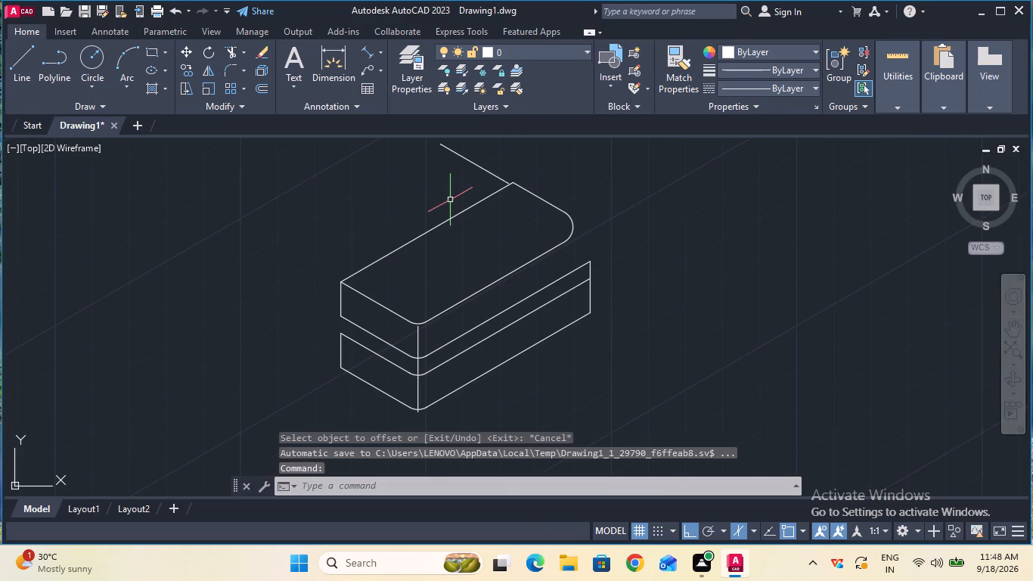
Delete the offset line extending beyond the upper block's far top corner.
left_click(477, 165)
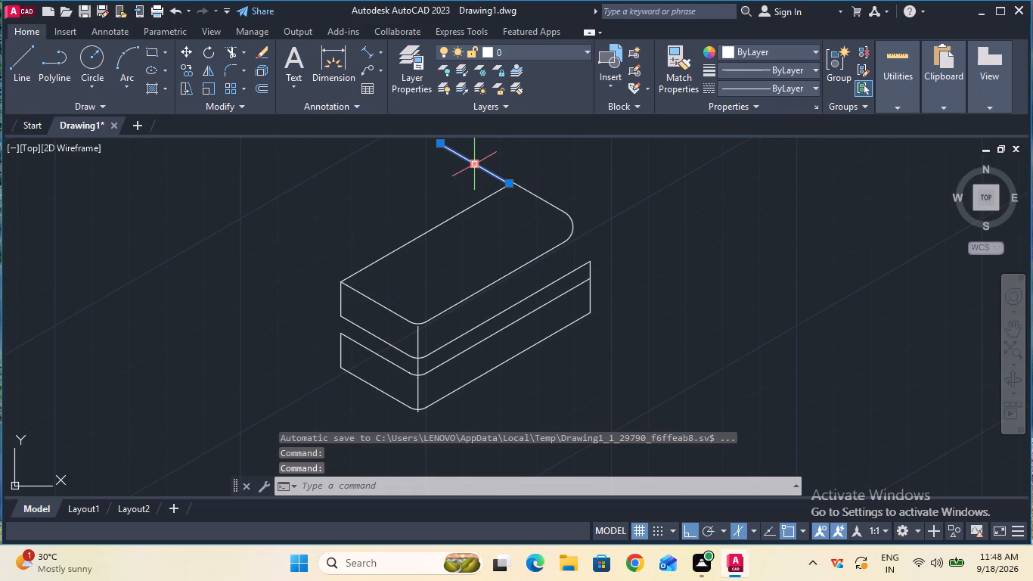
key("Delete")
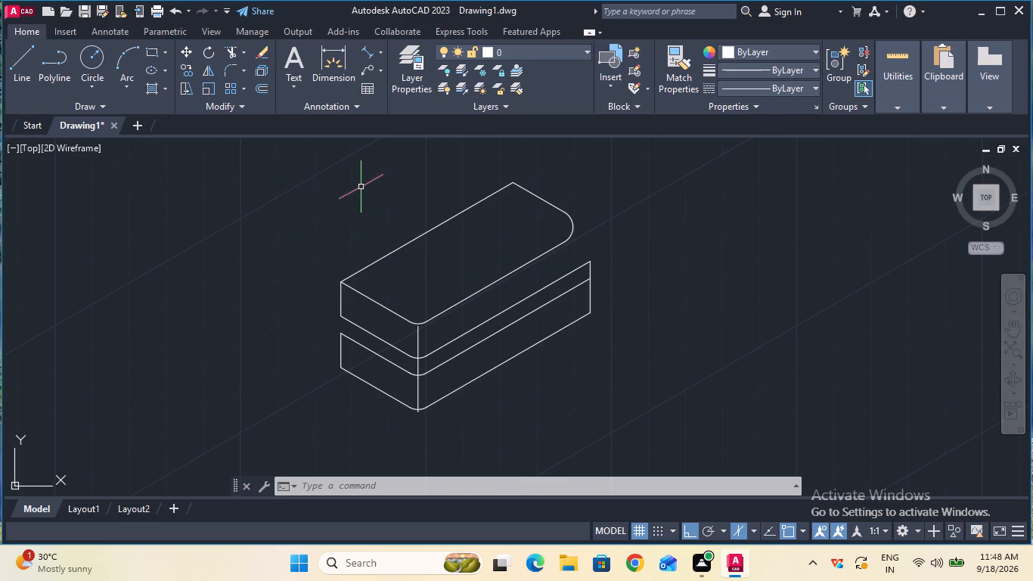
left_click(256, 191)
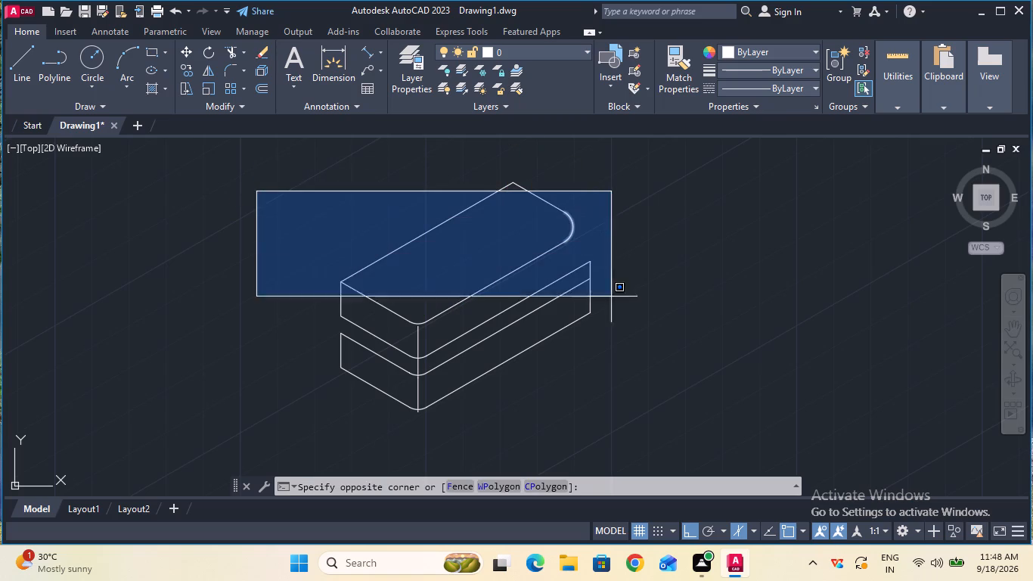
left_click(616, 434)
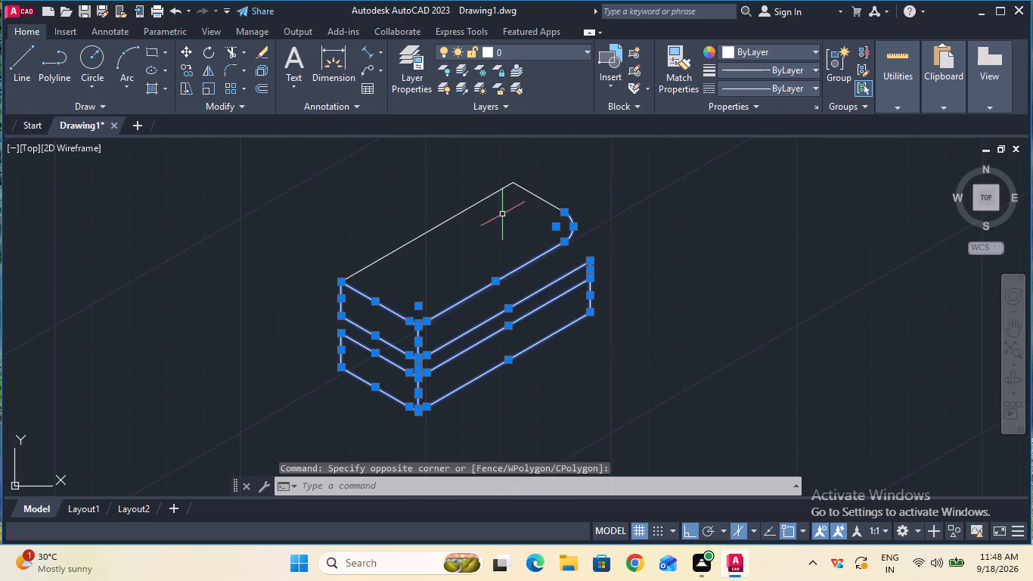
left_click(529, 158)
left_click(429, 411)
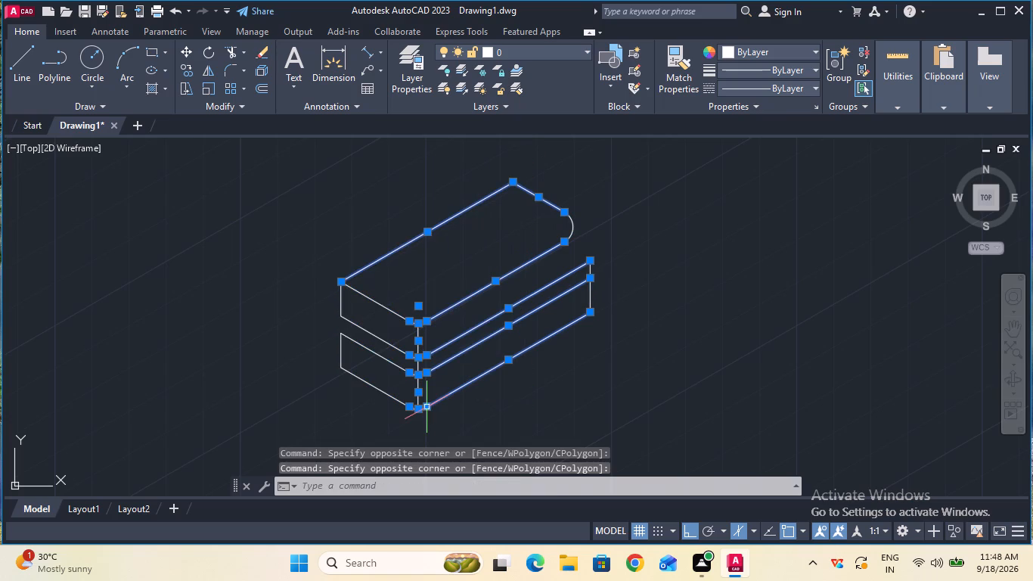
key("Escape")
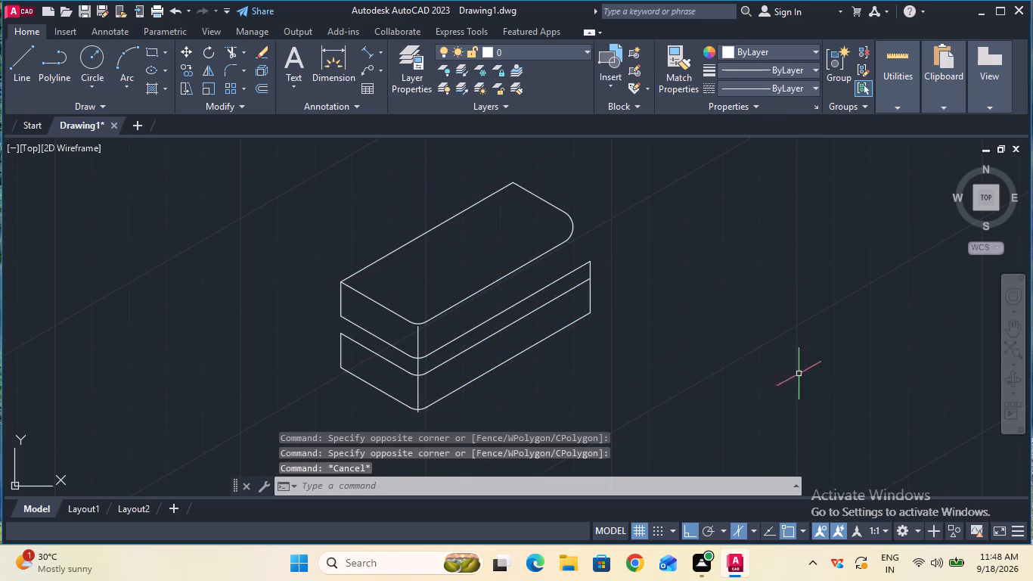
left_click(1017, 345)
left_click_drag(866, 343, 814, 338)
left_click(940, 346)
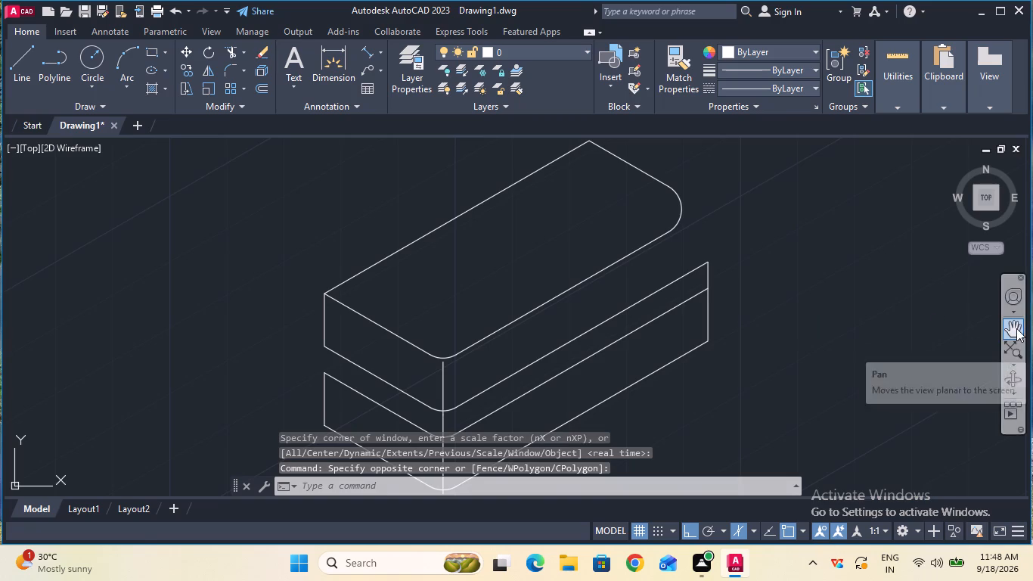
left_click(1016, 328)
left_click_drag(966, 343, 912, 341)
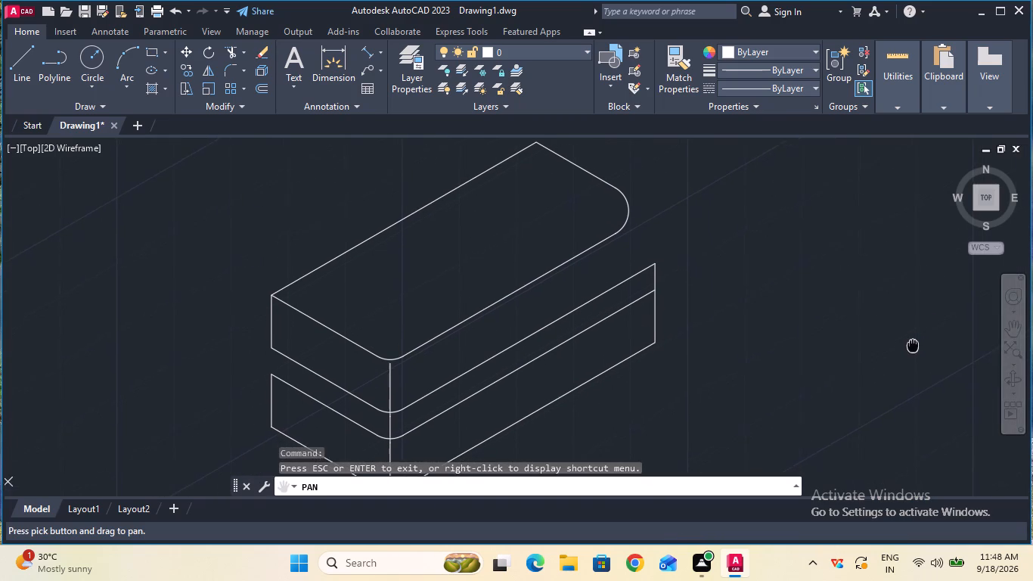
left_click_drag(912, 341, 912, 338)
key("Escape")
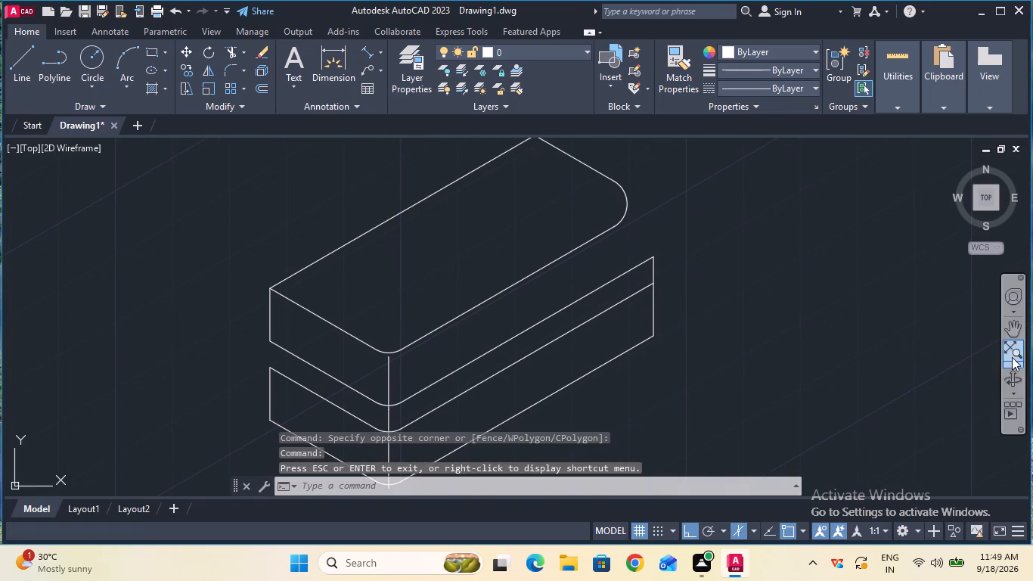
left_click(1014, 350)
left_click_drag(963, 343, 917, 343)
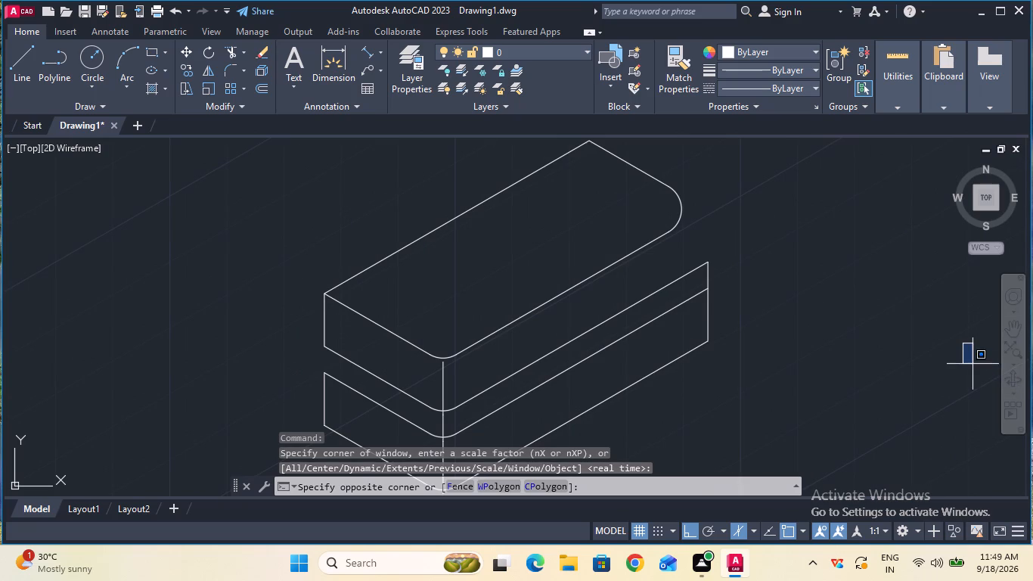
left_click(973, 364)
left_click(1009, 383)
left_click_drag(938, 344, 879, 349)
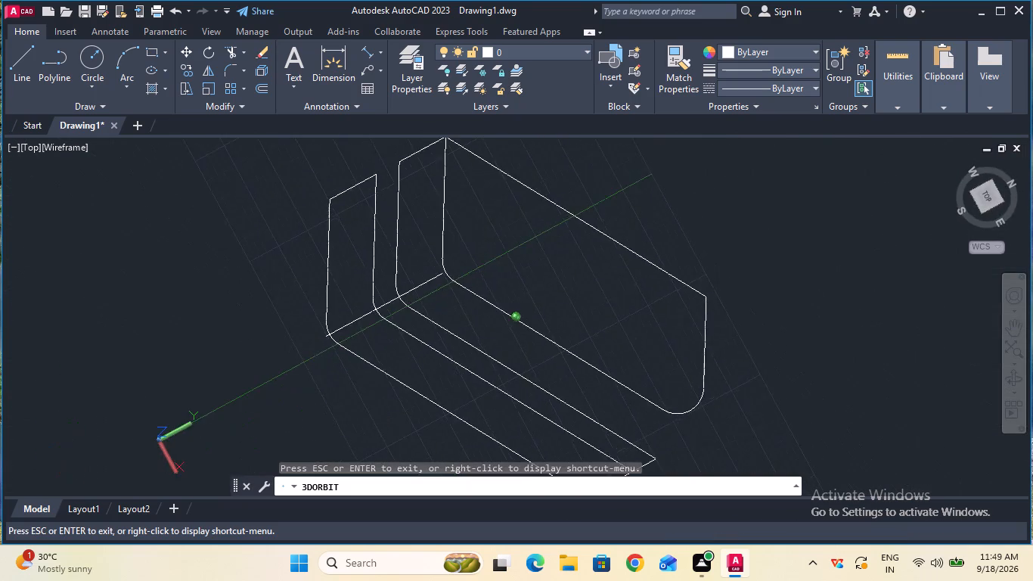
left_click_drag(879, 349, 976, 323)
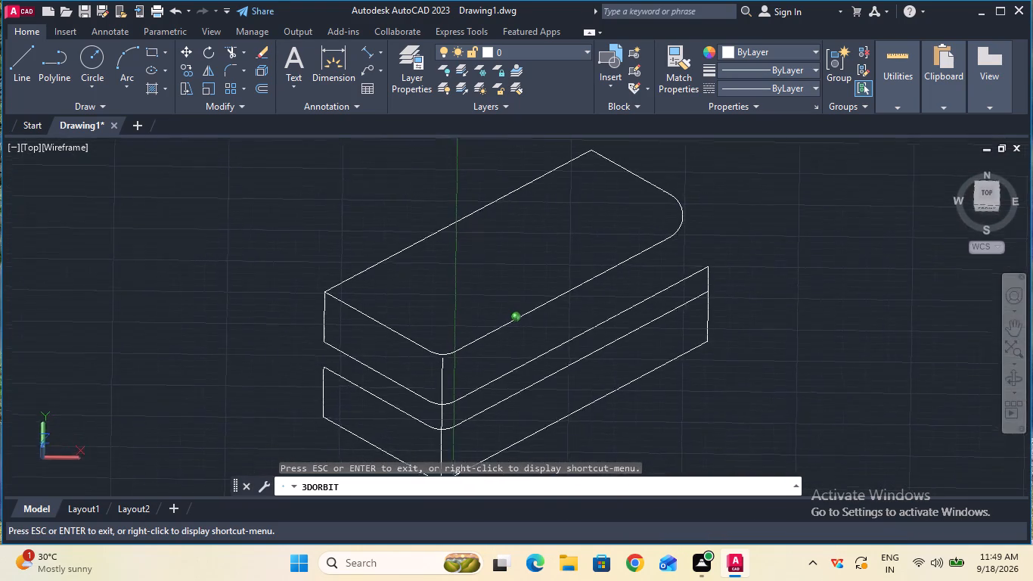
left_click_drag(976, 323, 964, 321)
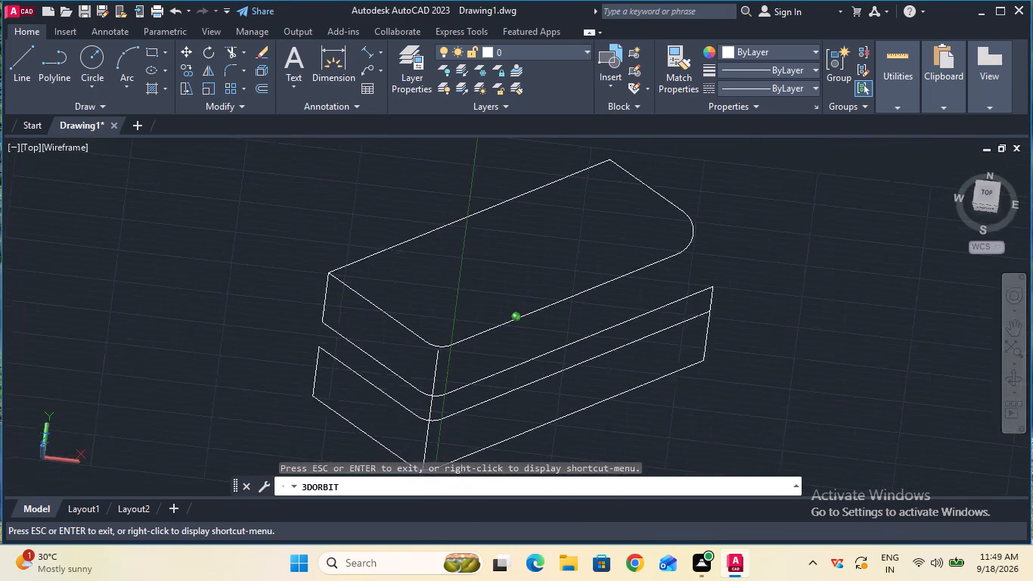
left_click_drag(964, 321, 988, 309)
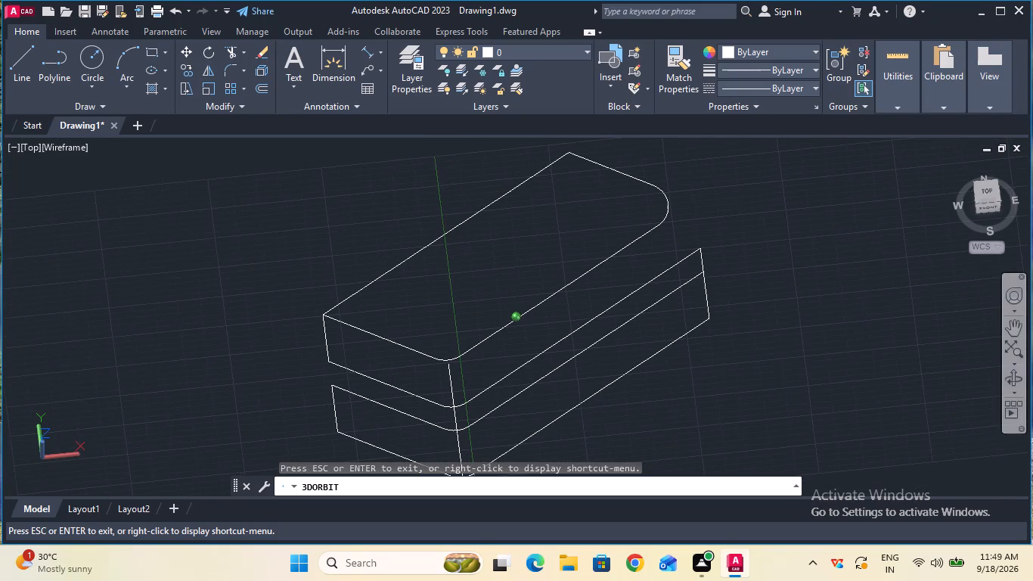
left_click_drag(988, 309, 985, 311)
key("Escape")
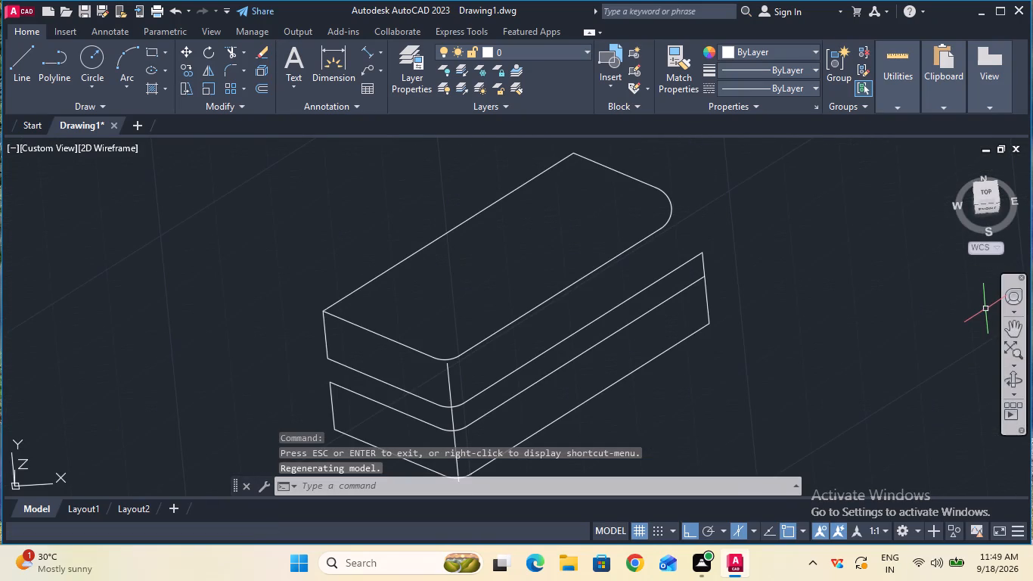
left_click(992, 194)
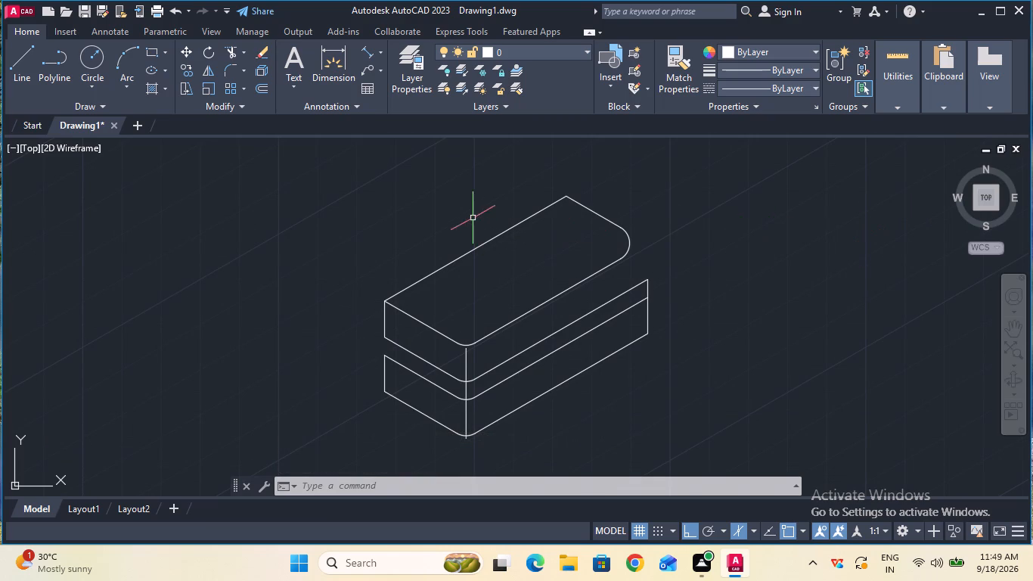
Delete the entire drawing of the two stacked blocks.
left_click(271, 179)
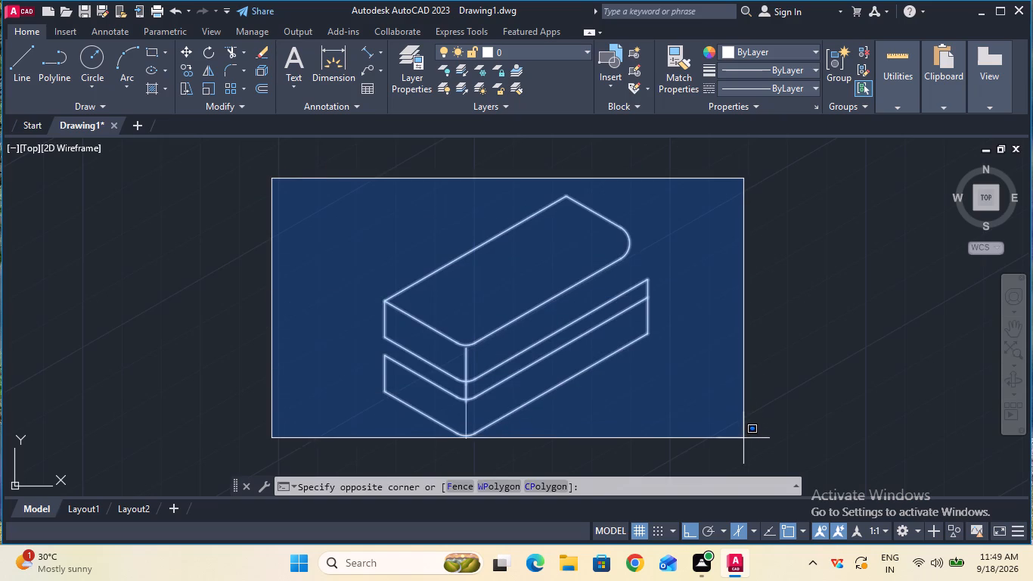
left_click(746, 449)
key("Delete")
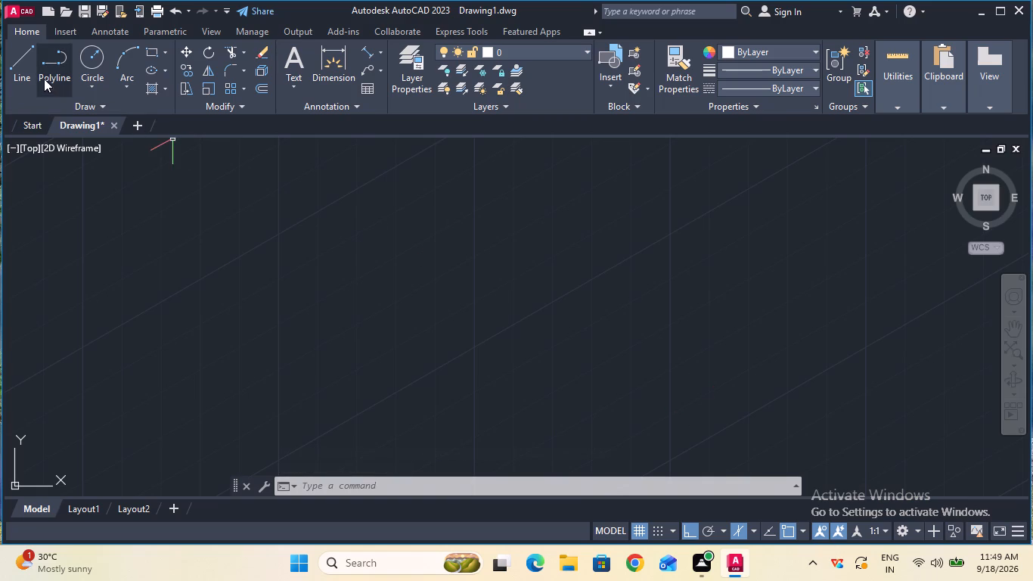
Draw a closed 26 by 58 mm rectangle of lines on the top isoplane as the block's top face.
key("F5")
key("F5")
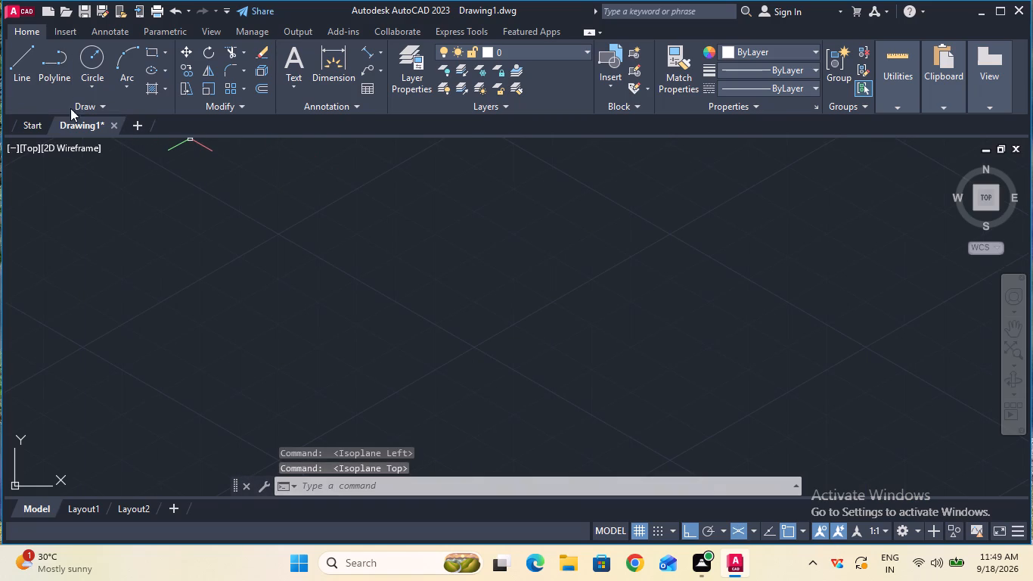
left_click(23, 70)
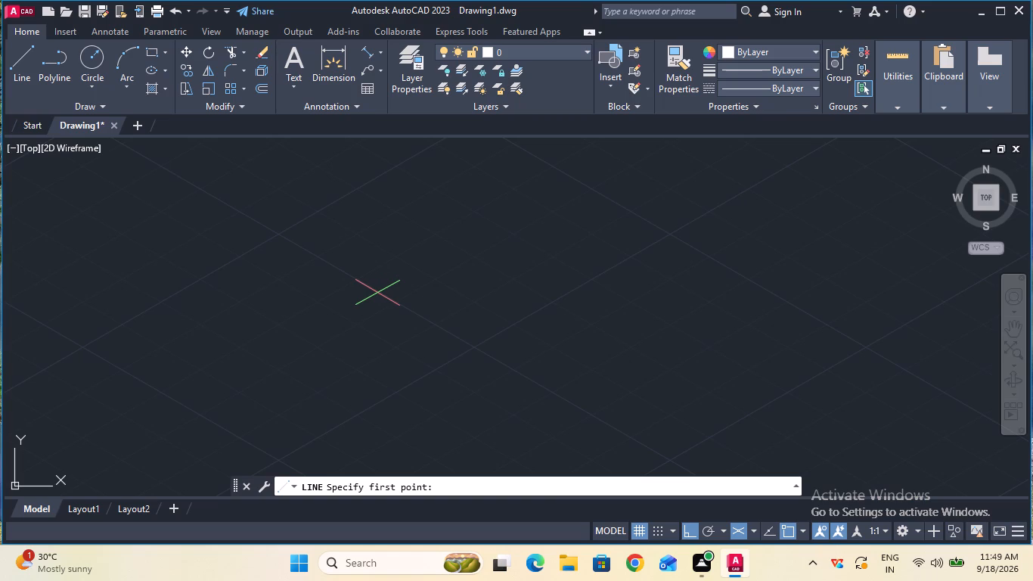
left_click(377, 293)
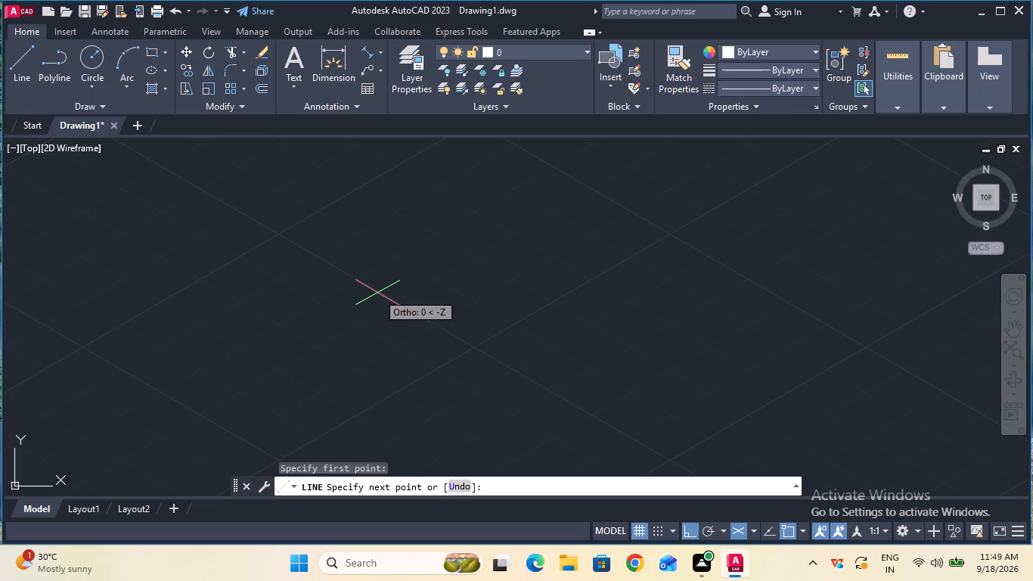
type("26")
key("Return")
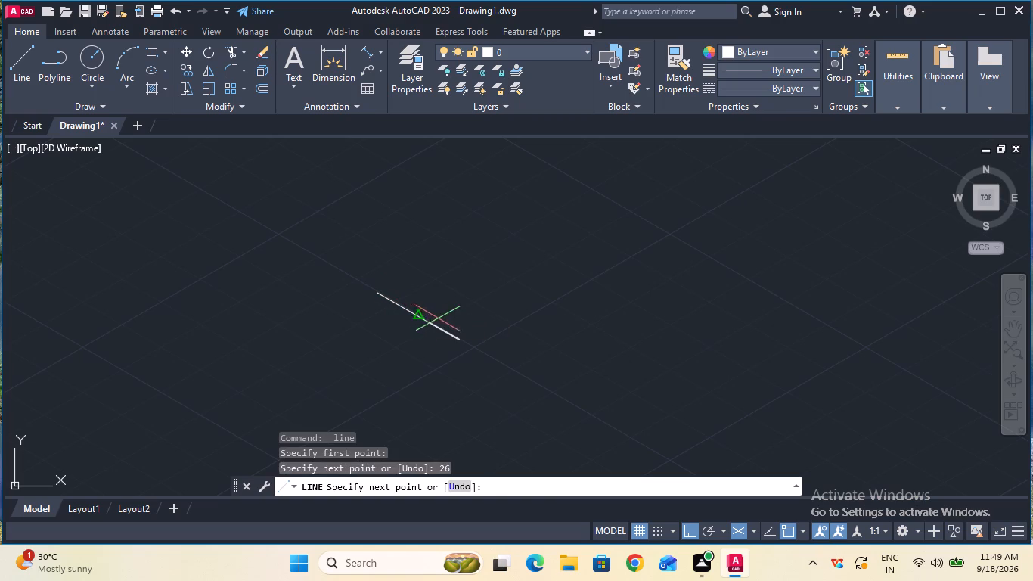
key("5")
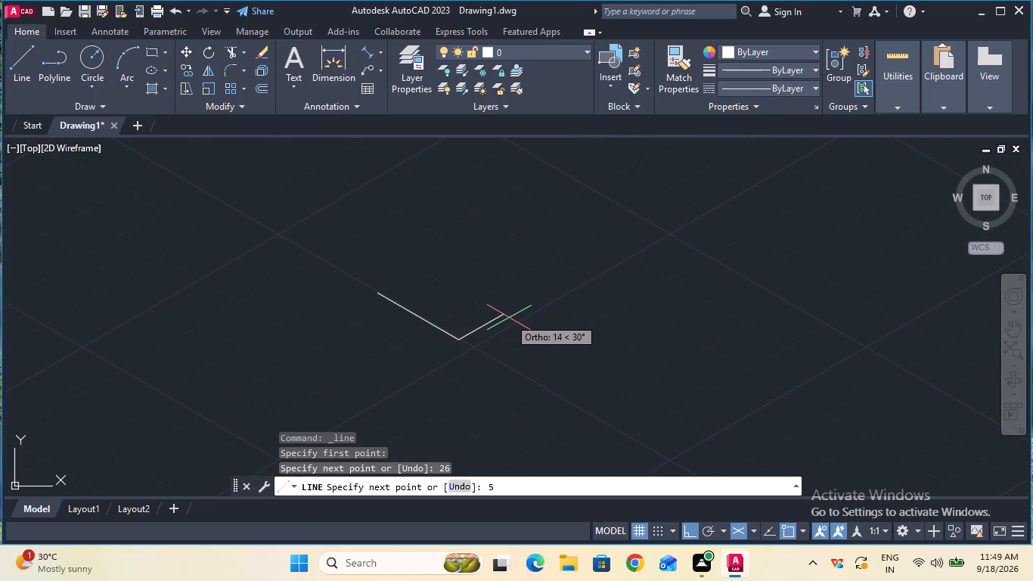
key("8")
key("Return")
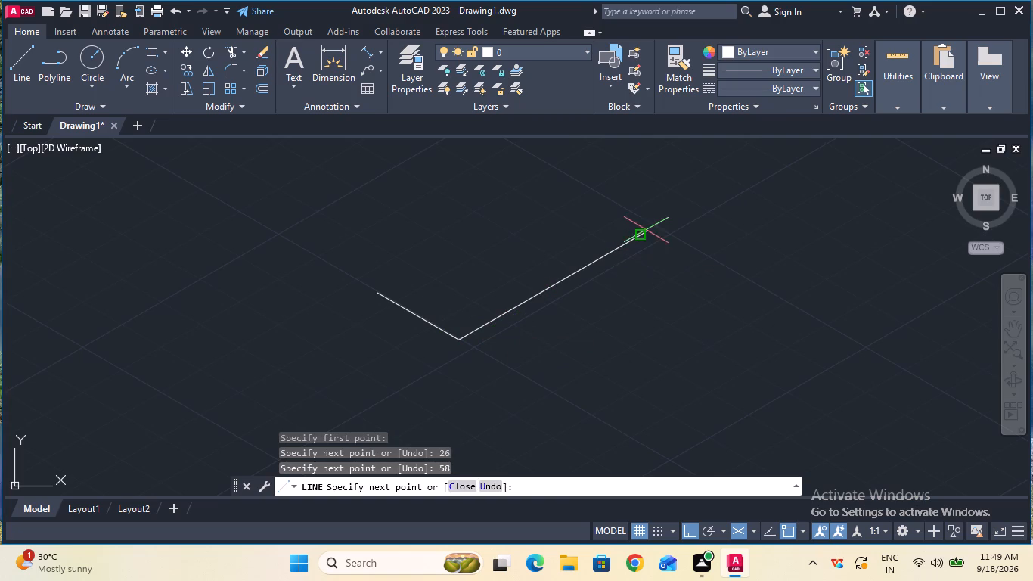
type("26")
key("Return")
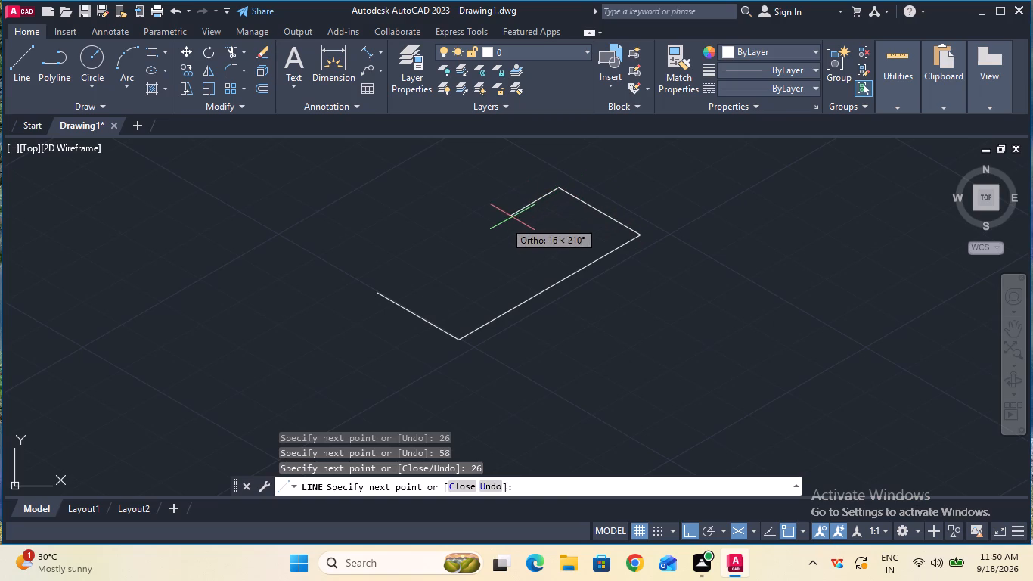
type("58")
key("Return")
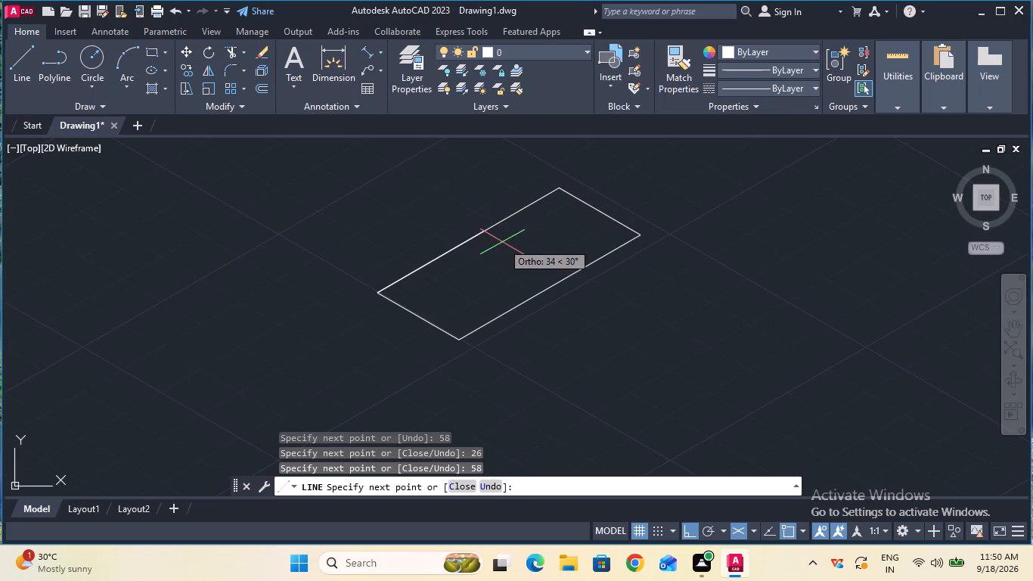
key("Escape")
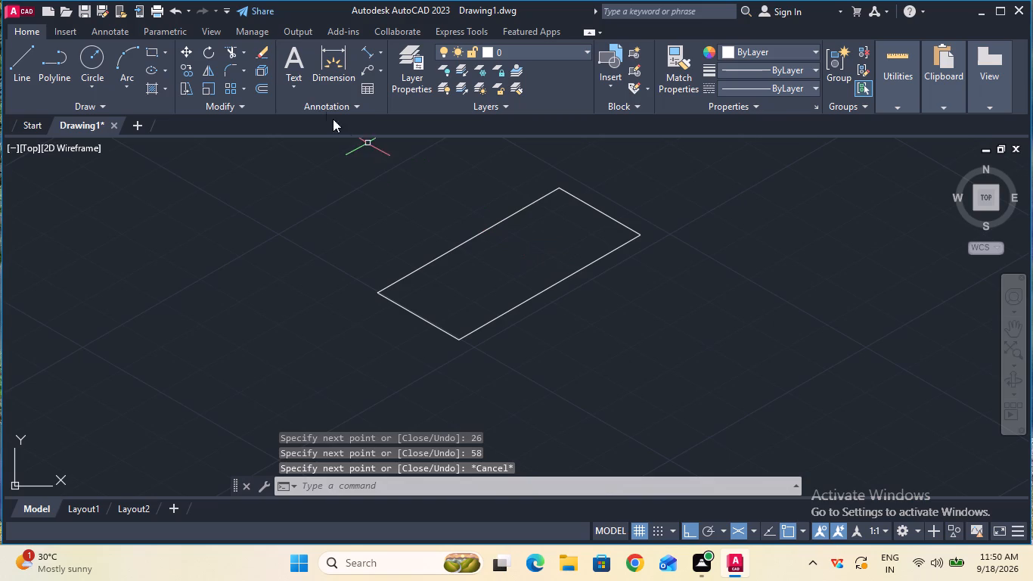
Fillet the top face's far corner between its front long edge and far short edge, using the current radius.
left_click(230, 66)
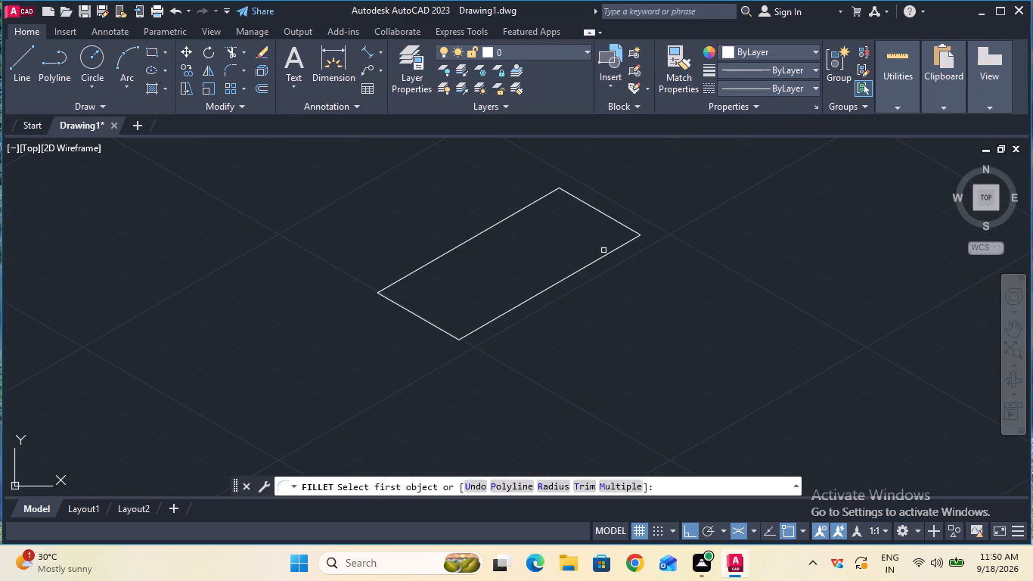
left_click(616, 249)
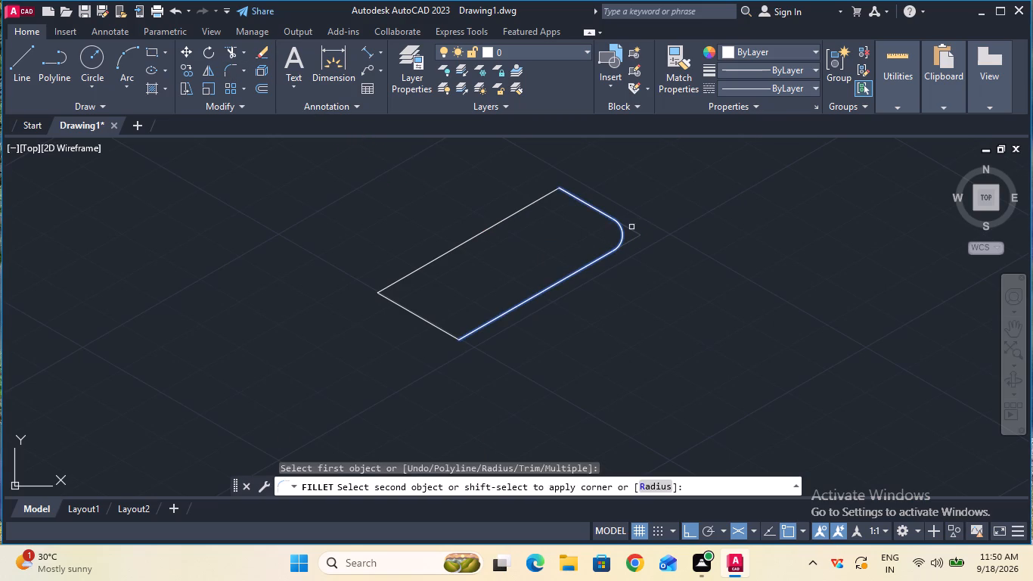
left_click(631, 227)
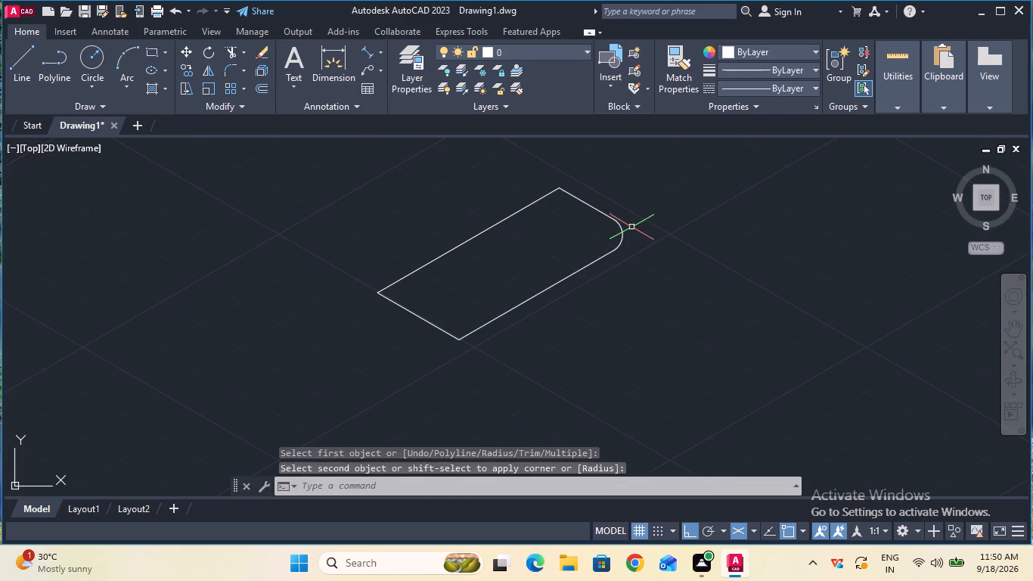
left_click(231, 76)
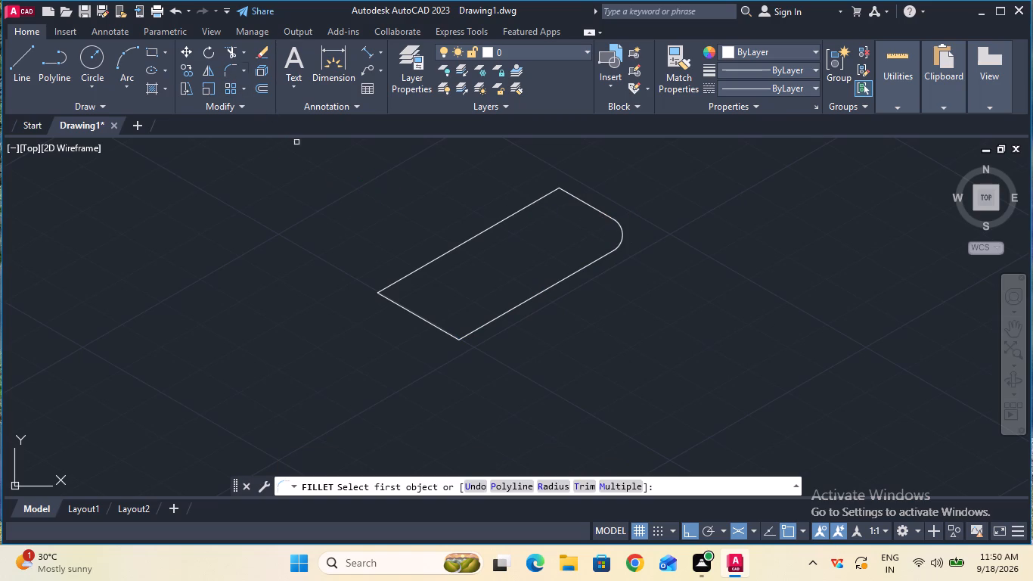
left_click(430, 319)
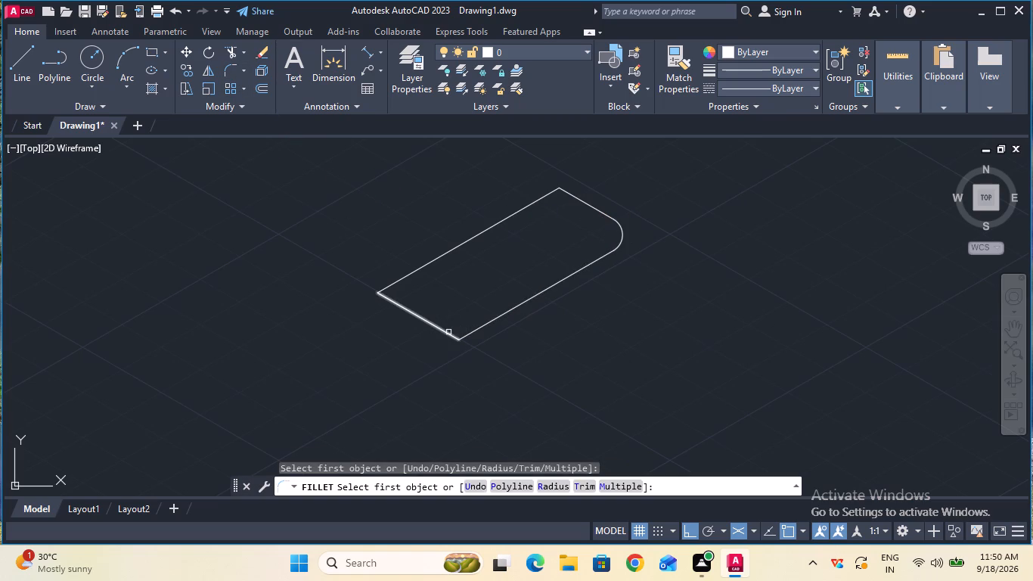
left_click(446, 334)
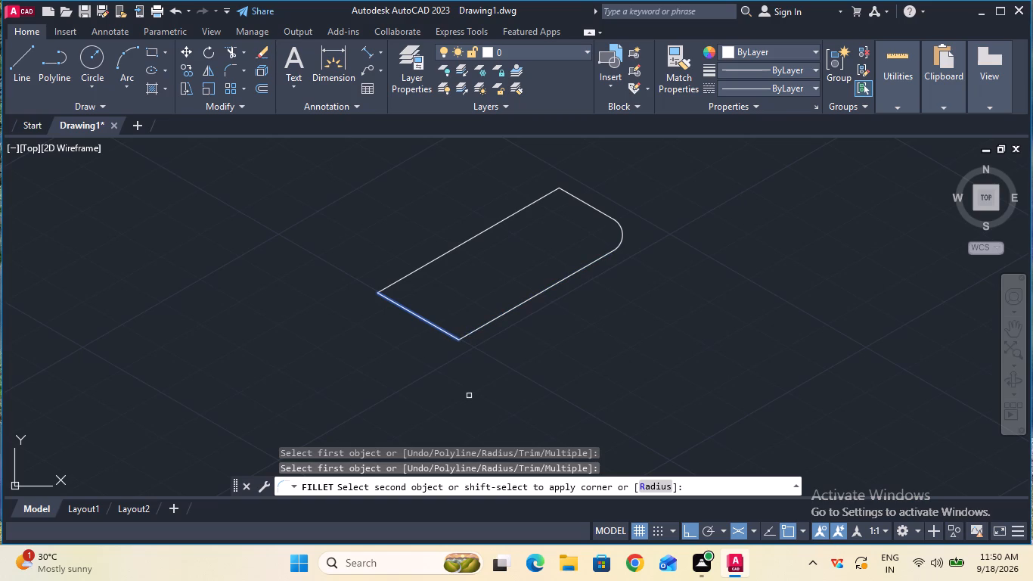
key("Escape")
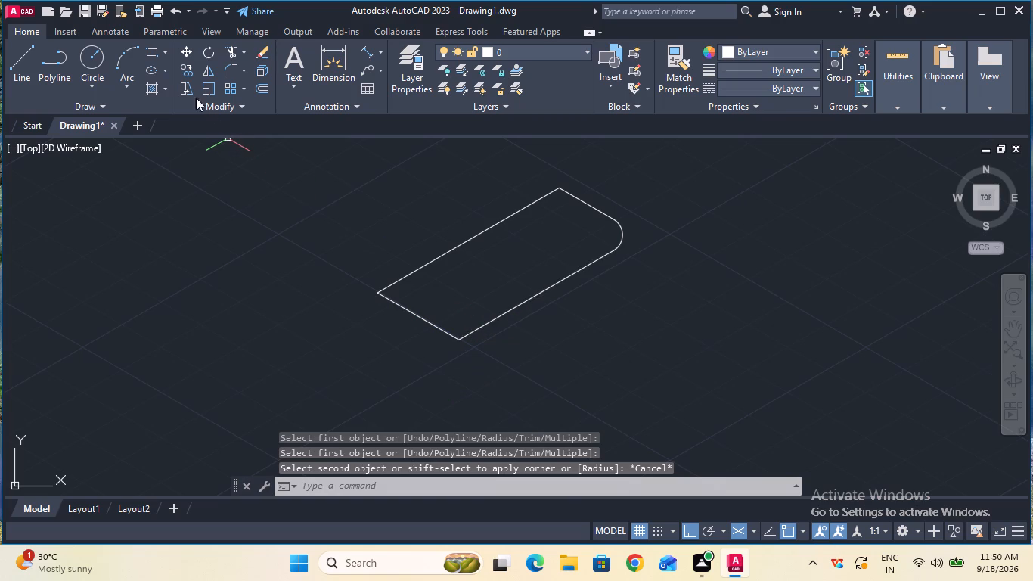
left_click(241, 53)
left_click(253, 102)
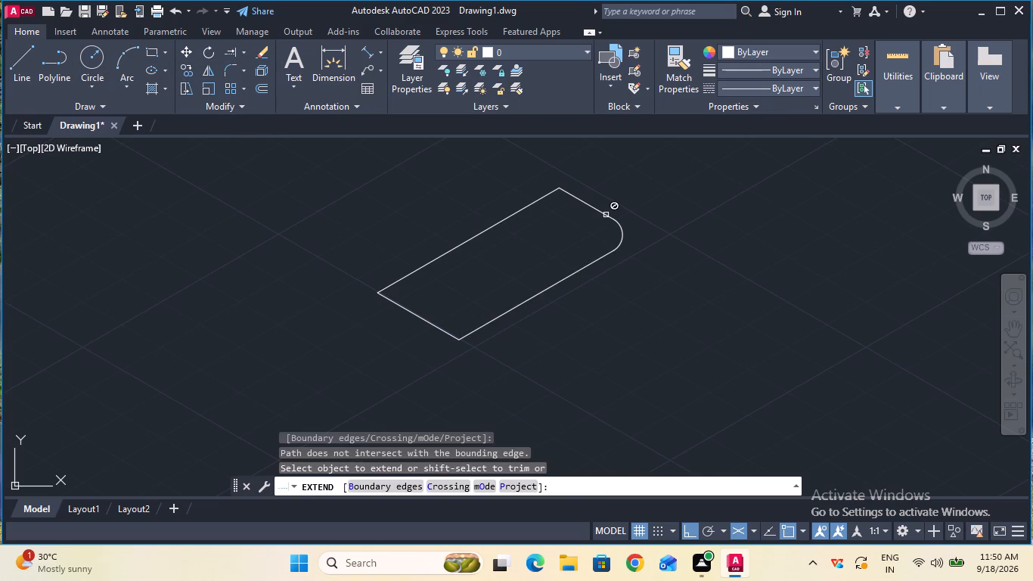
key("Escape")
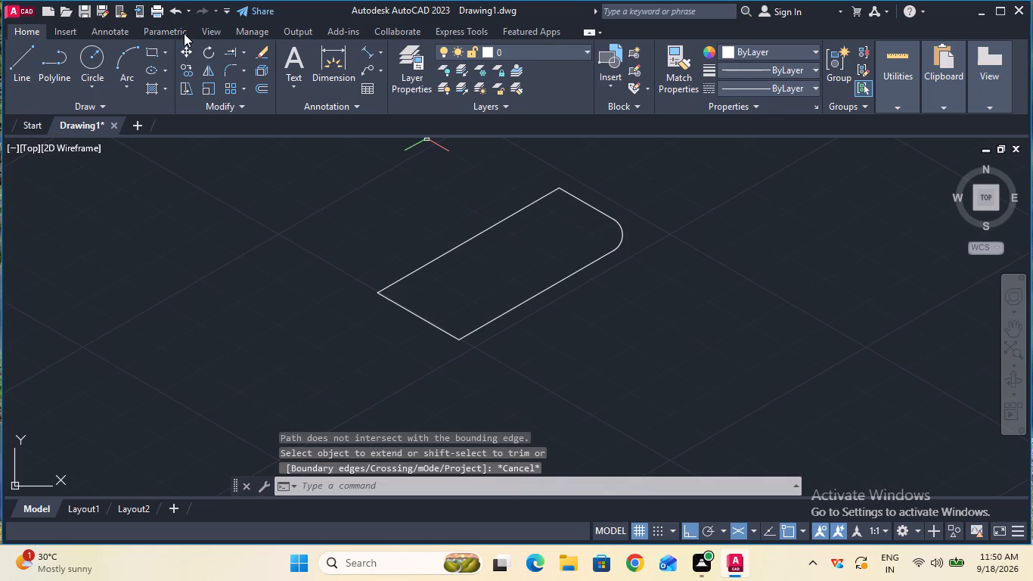
Trim away the fillet arc at the top face's far front corner.
left_click(244, 54)
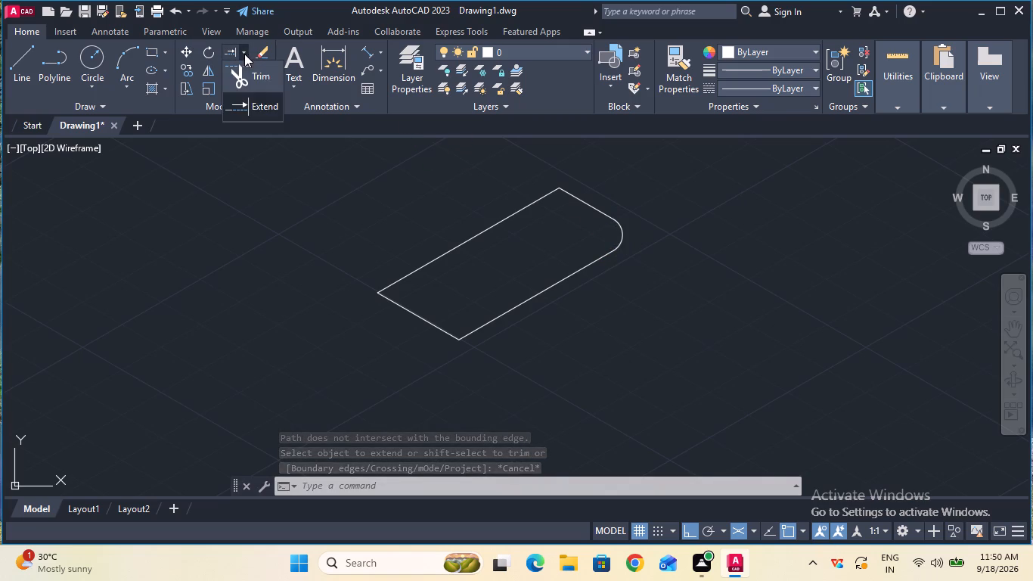
left_click(248, 70)
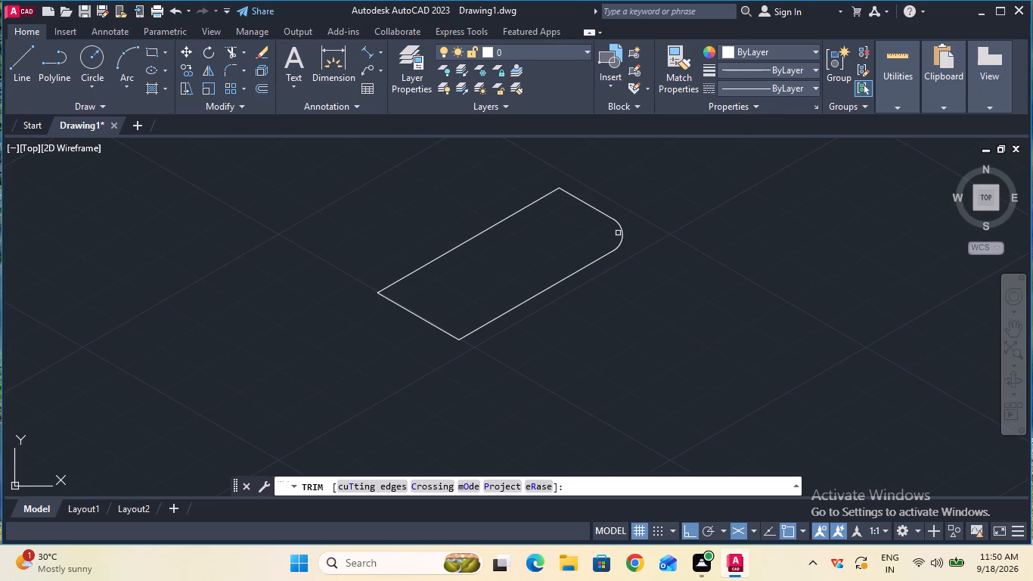
left_click(622, 235)
key("Escape")
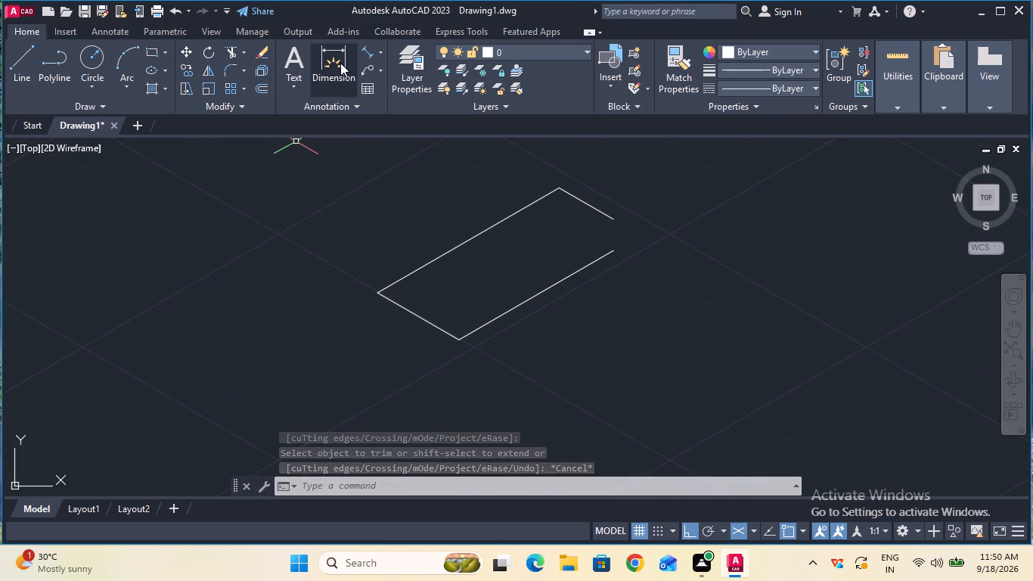
Draw a line continuing the front long edge past the open far corner and extend the far short edge to meet it.
left_click(11, 72)
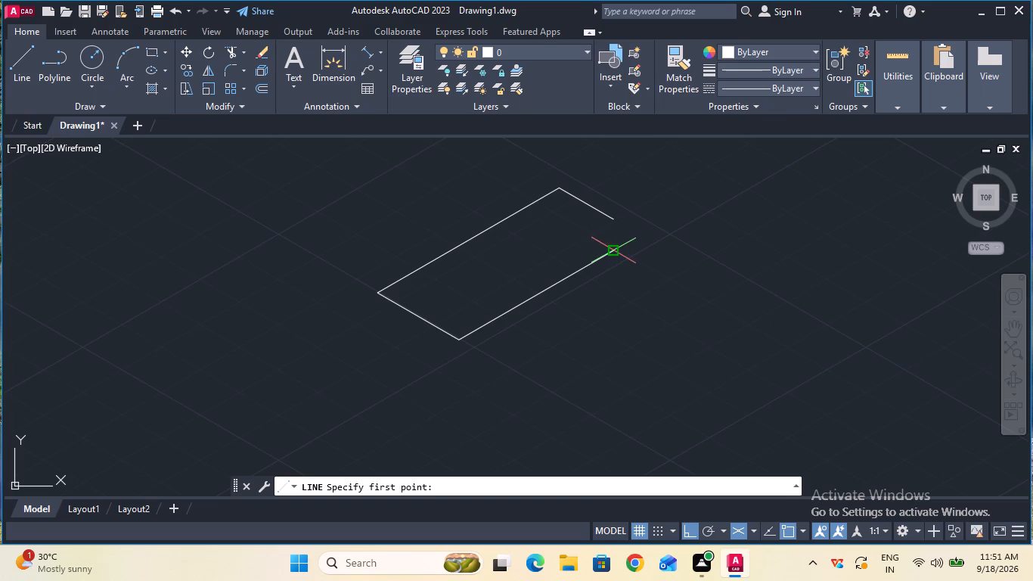
left_click(613, 256)
left_click(650, 230)
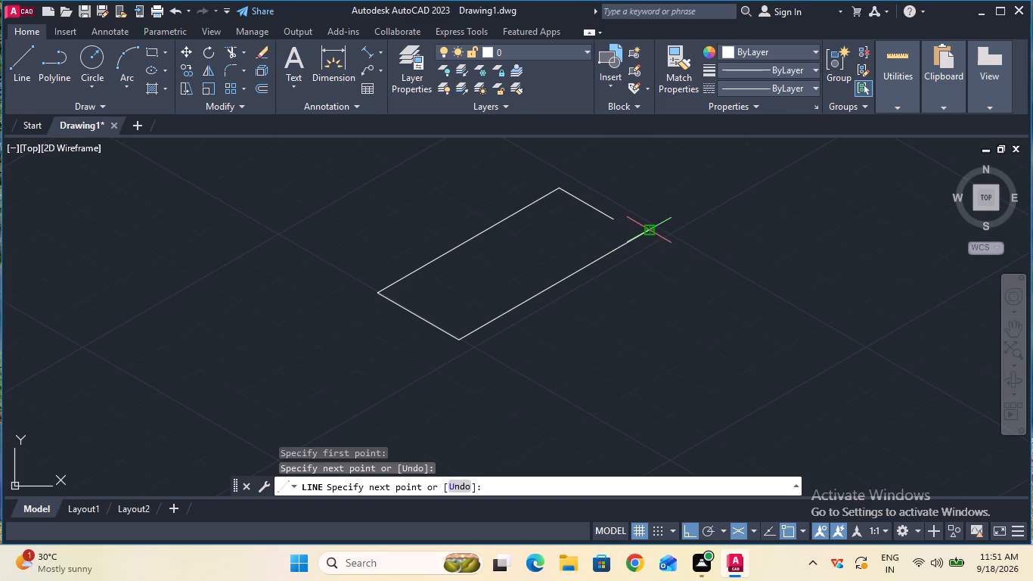
key("Escape")
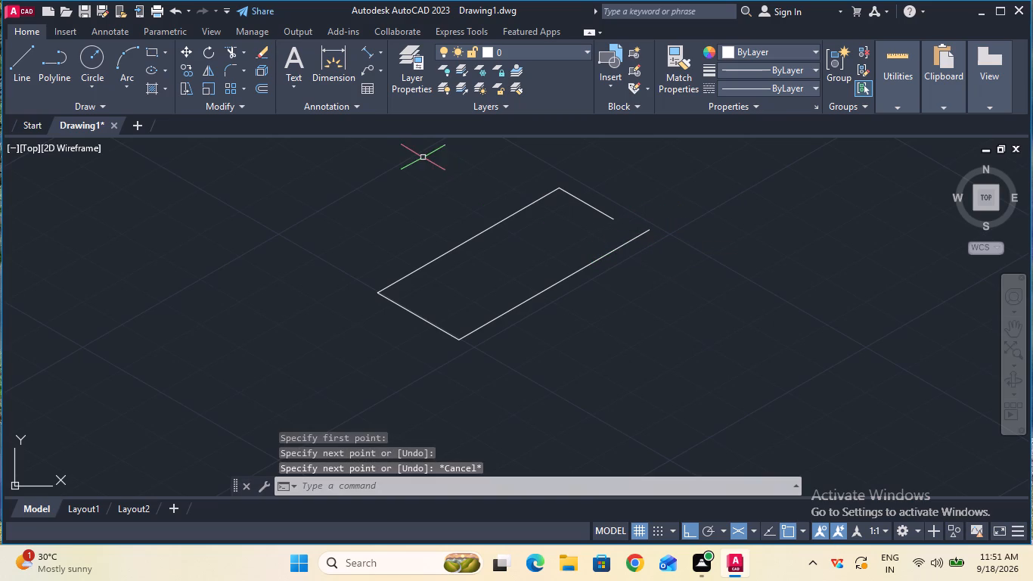
left_click(240, 51)
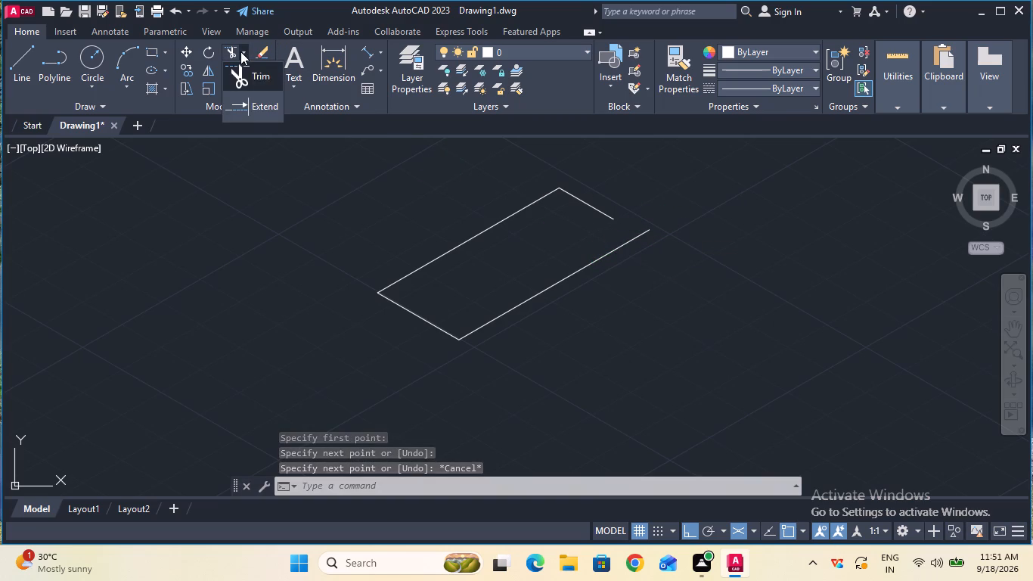
left_click(253, 111)
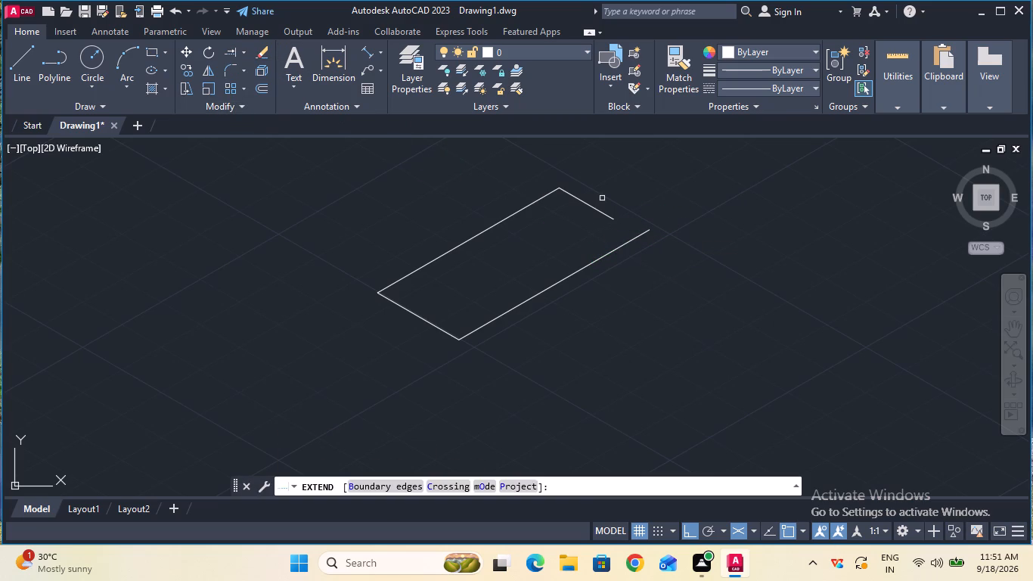
left_click(605, 214)
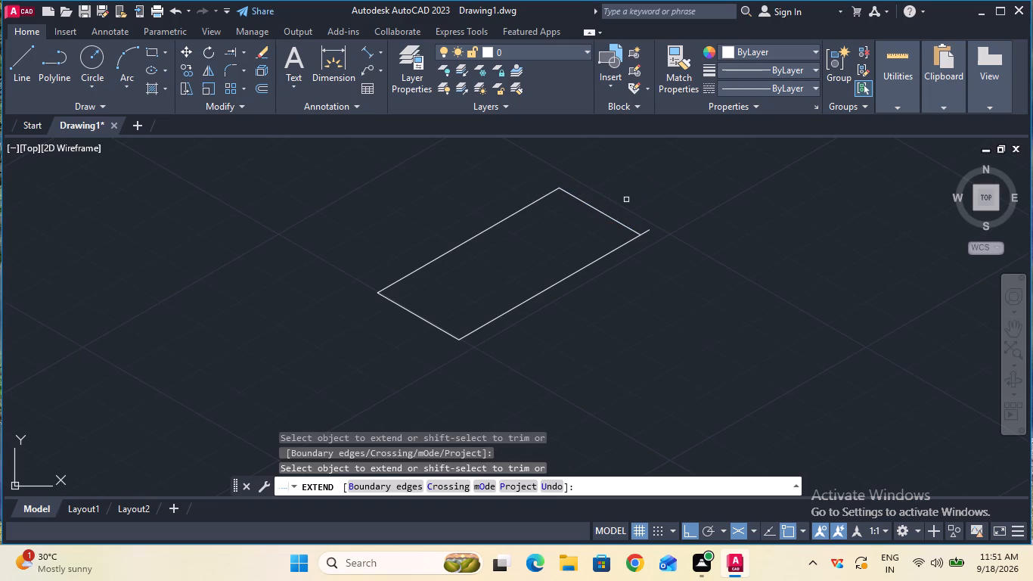
key("Escape")
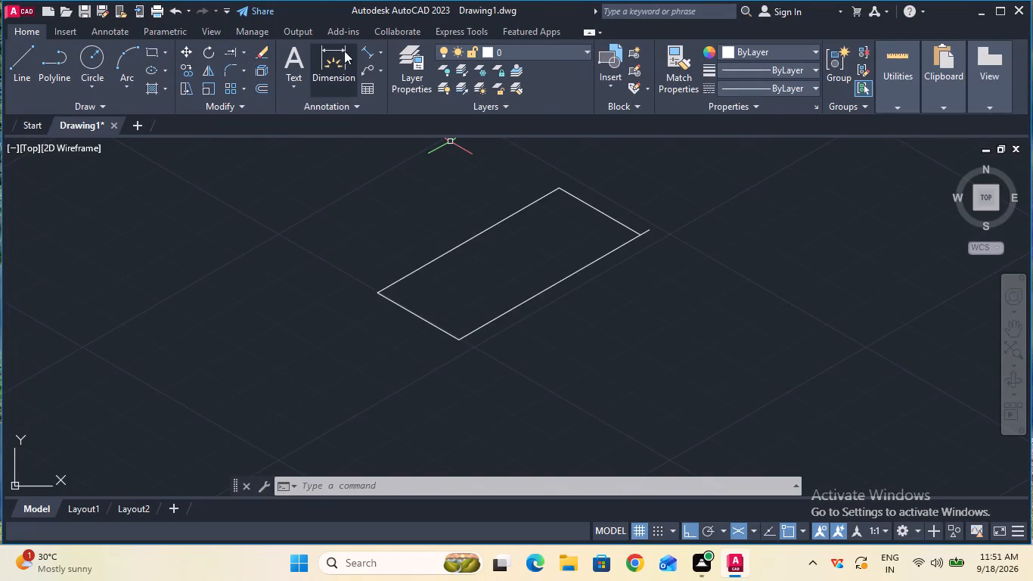
Trim the short piece of line overhanging the top face's far front corner.
left_click(243, 49)
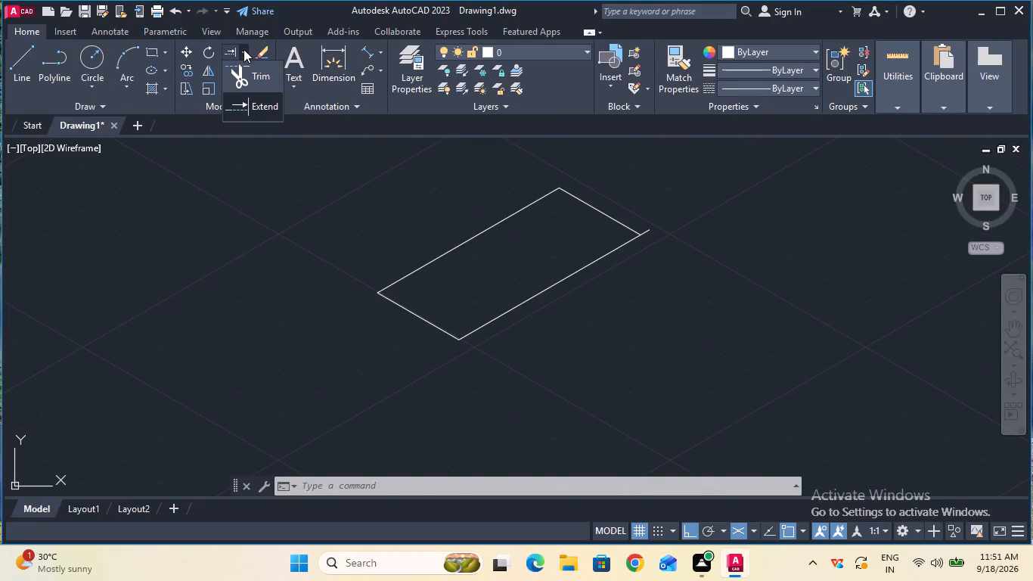
left_click(267, 86)
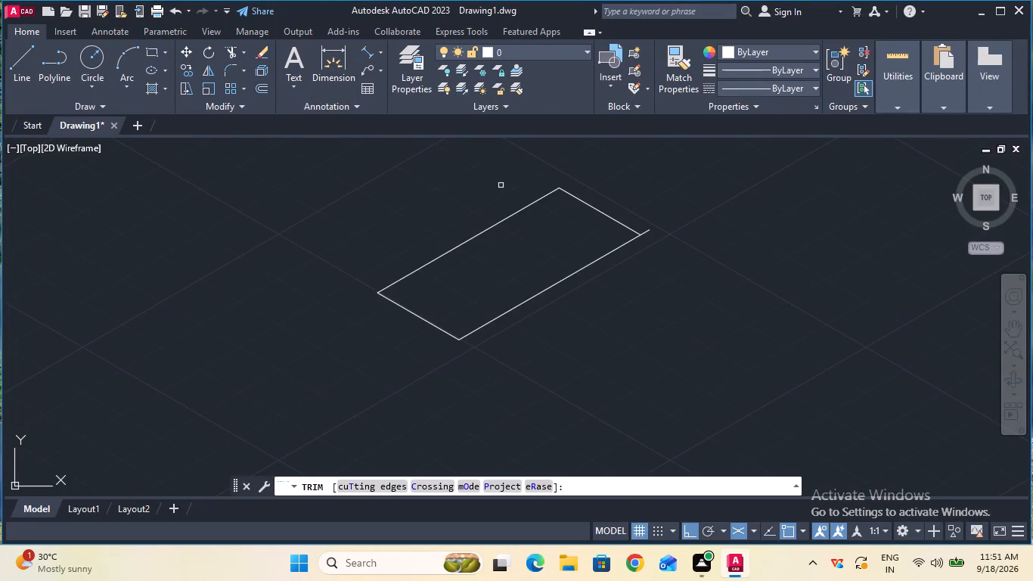
left_click(644, 230)
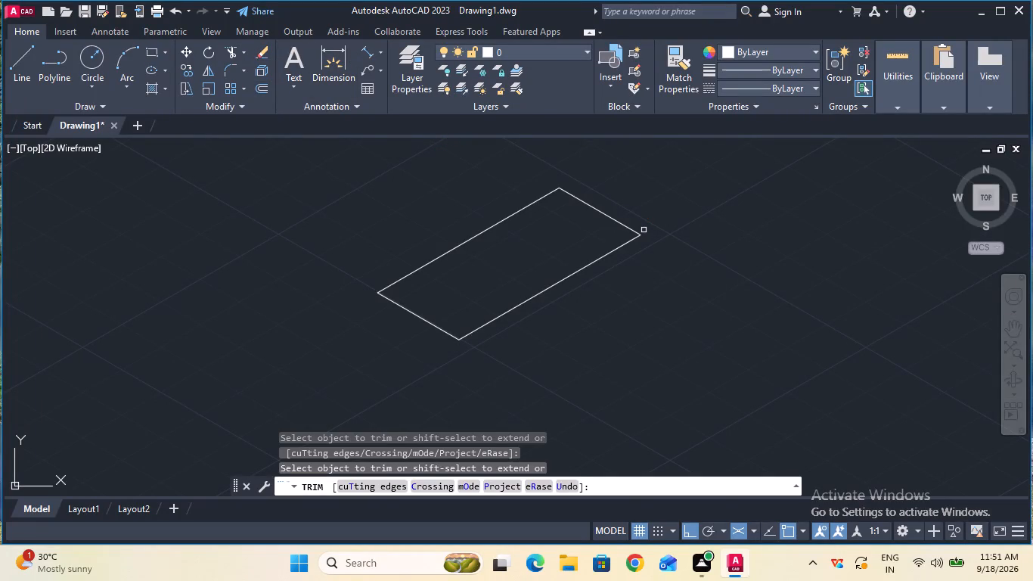
scroll(644, 230, "up", 2, "ctrl")
scroll(644, 230, "down", 2, "ctrl")
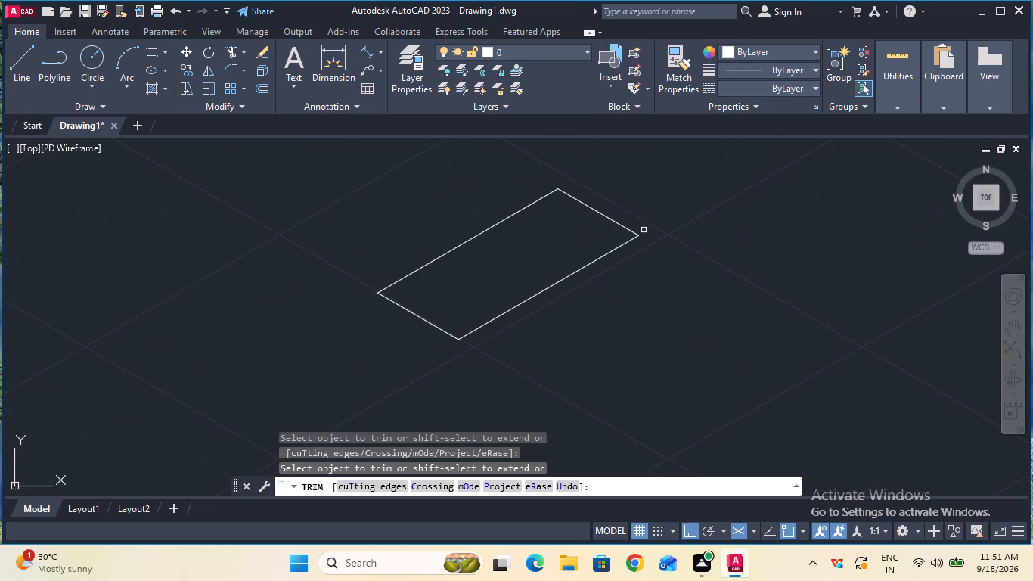
key("Escape")
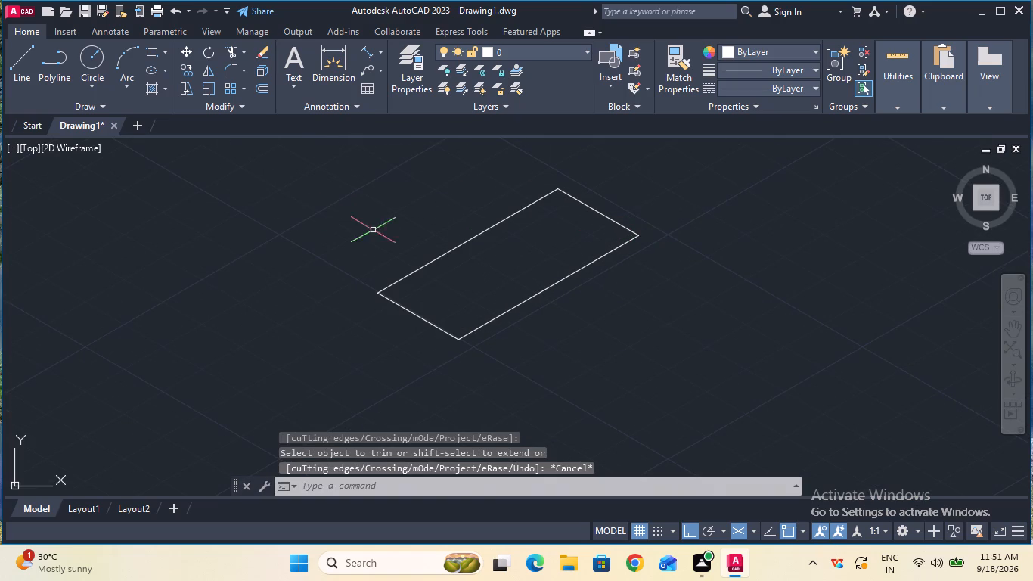
Fillet the top face's far front corner between the far short edge and front long edge with a 5 mm radius.
left_click(246, 73)
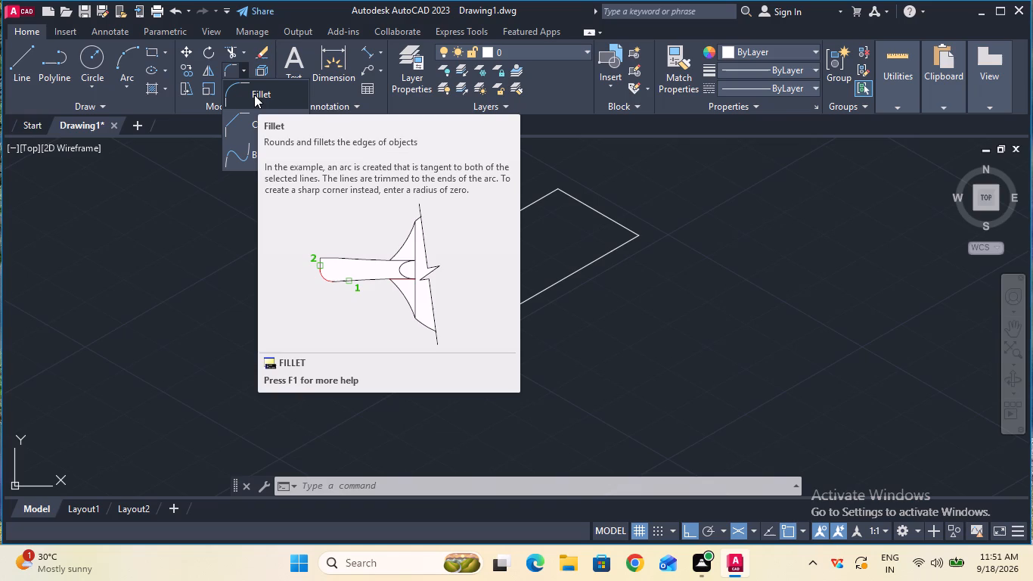
left_click(254, 95)
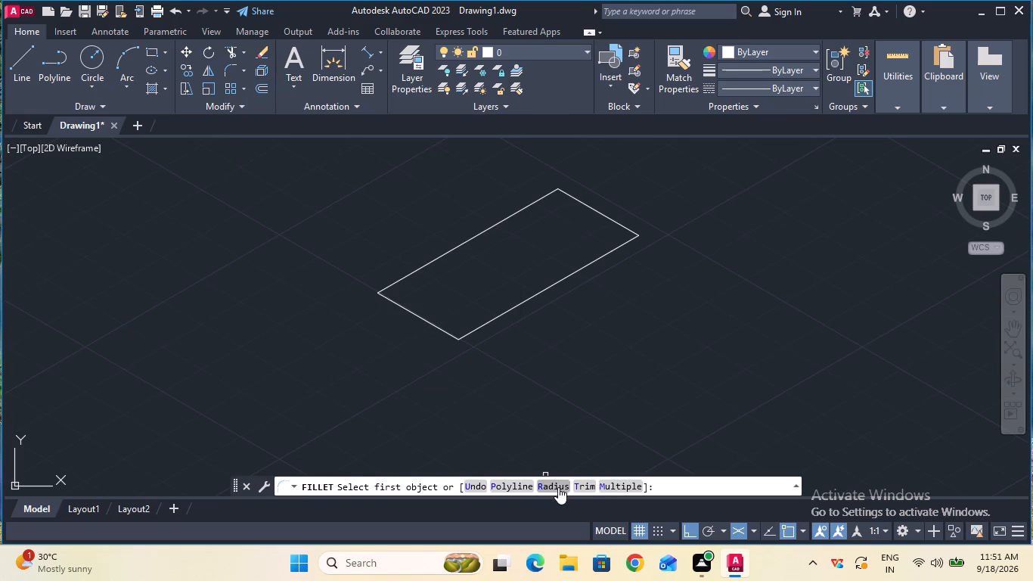
left_click(558, 487)
left_click(543, 482)
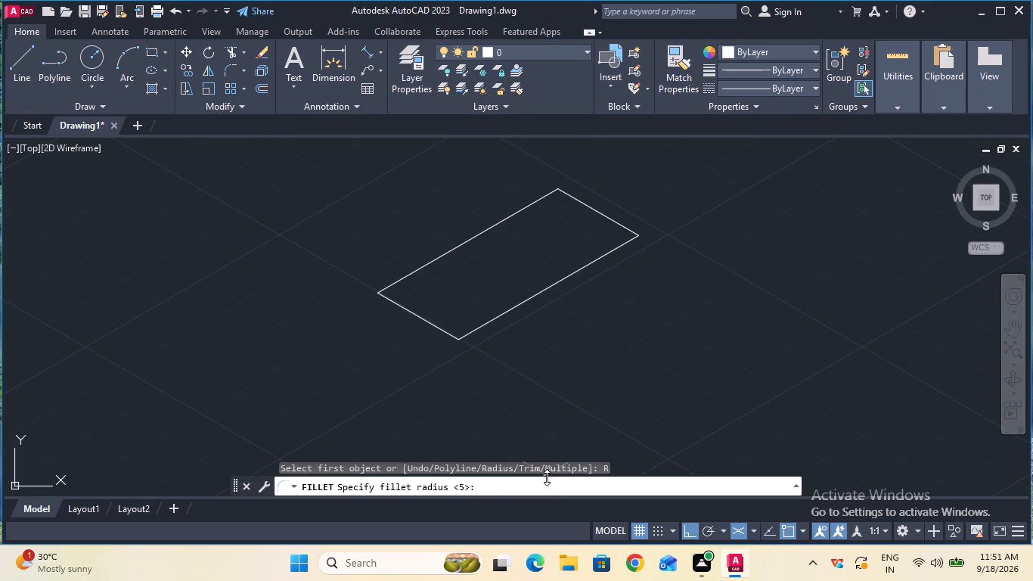
key("5")
key("Return")
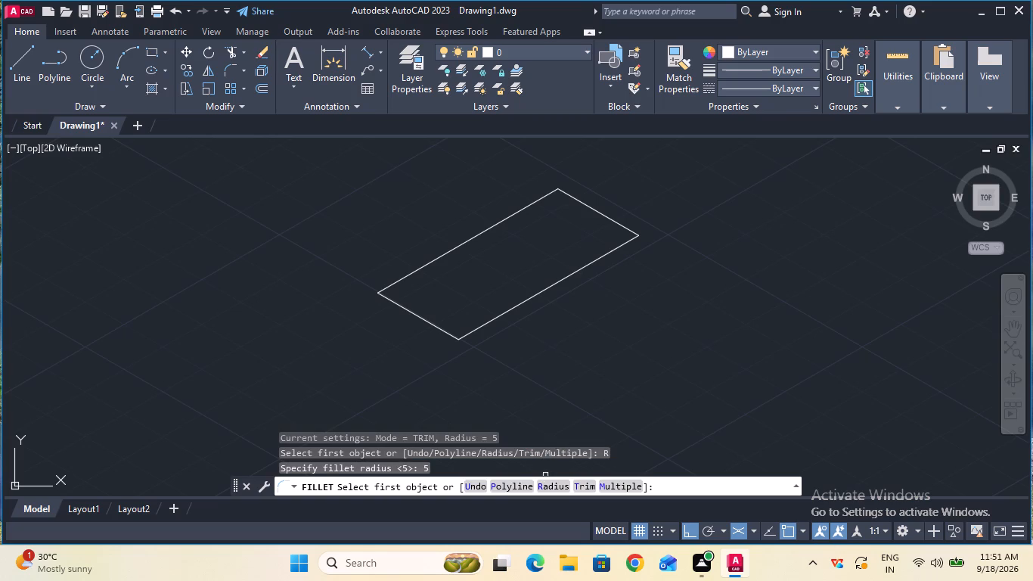
left_click(631, 231)
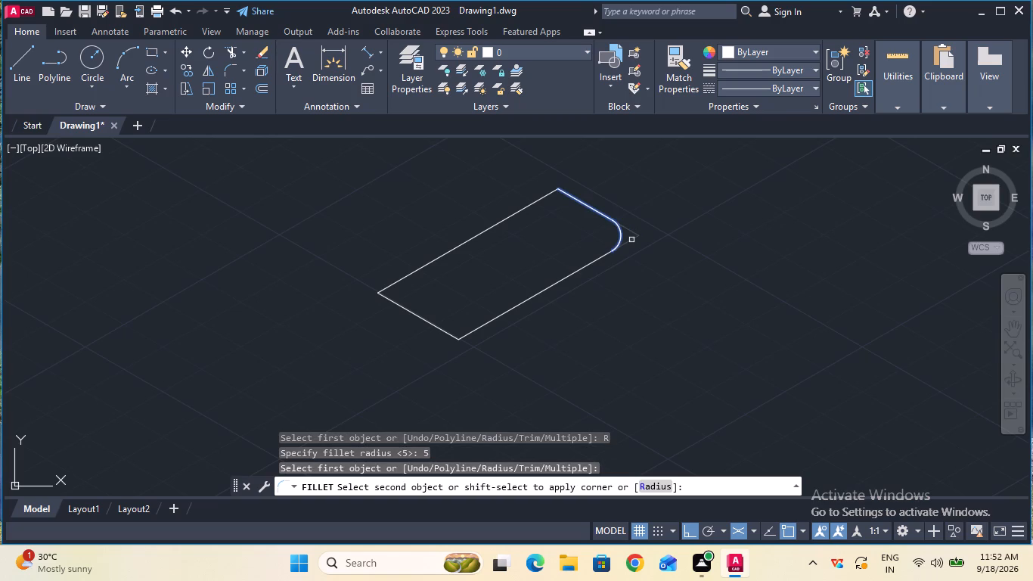
left_click(631, 240)
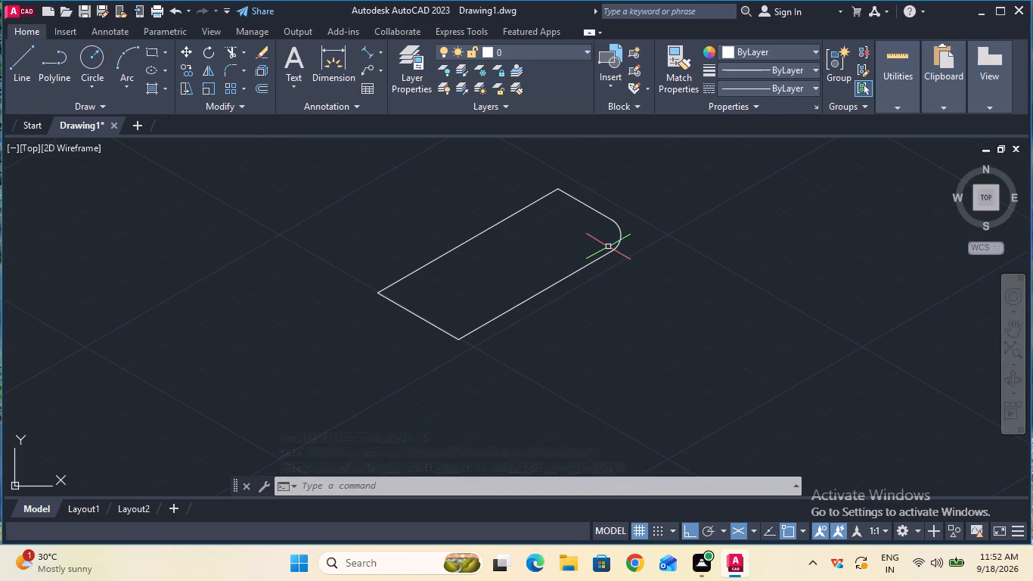
Fillet the top face's near front corner between the near short edge and front long edge, using the current radius.
left_click(232, 70)
left_click(436, 327)
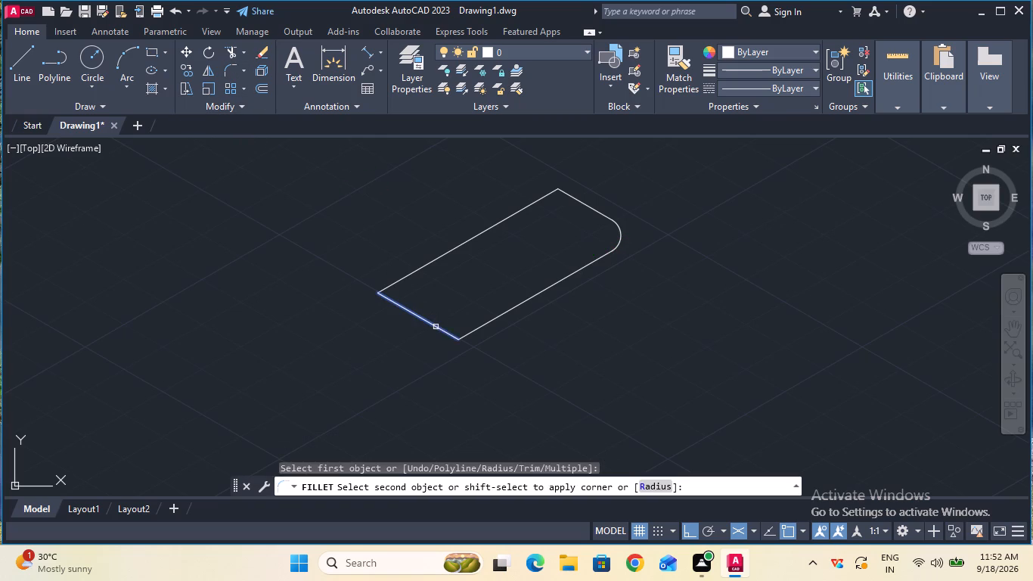
left_click(468, 333)
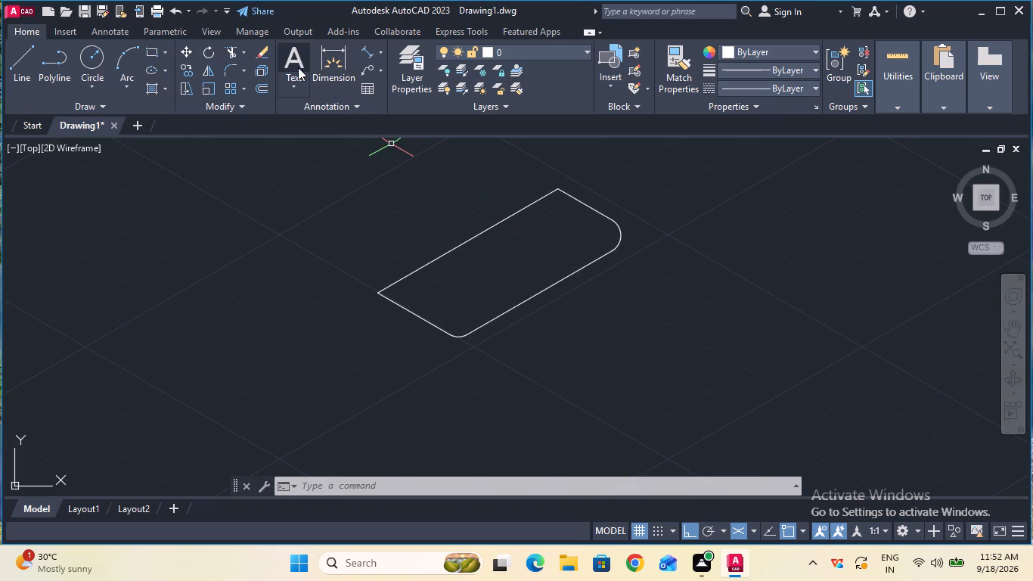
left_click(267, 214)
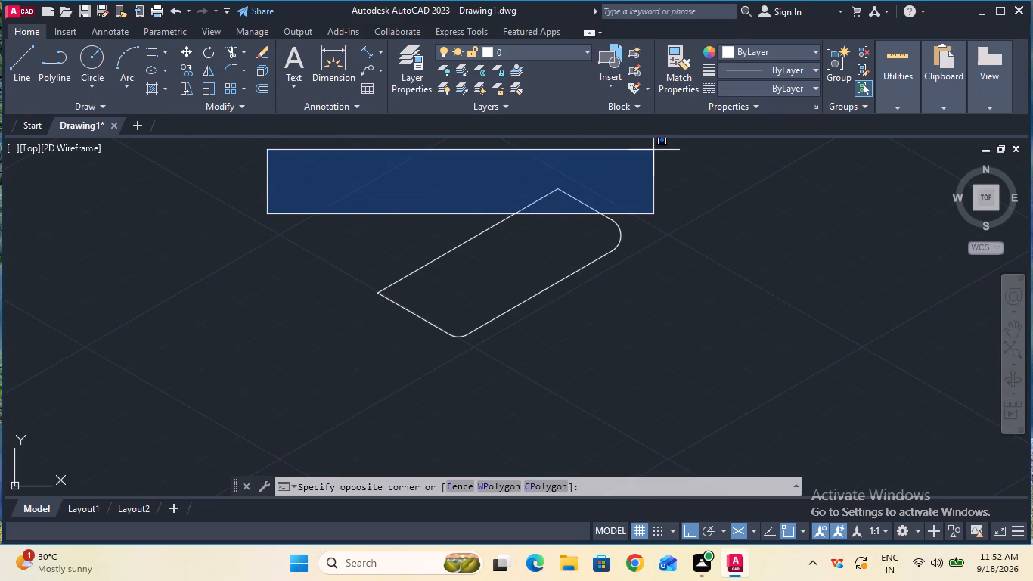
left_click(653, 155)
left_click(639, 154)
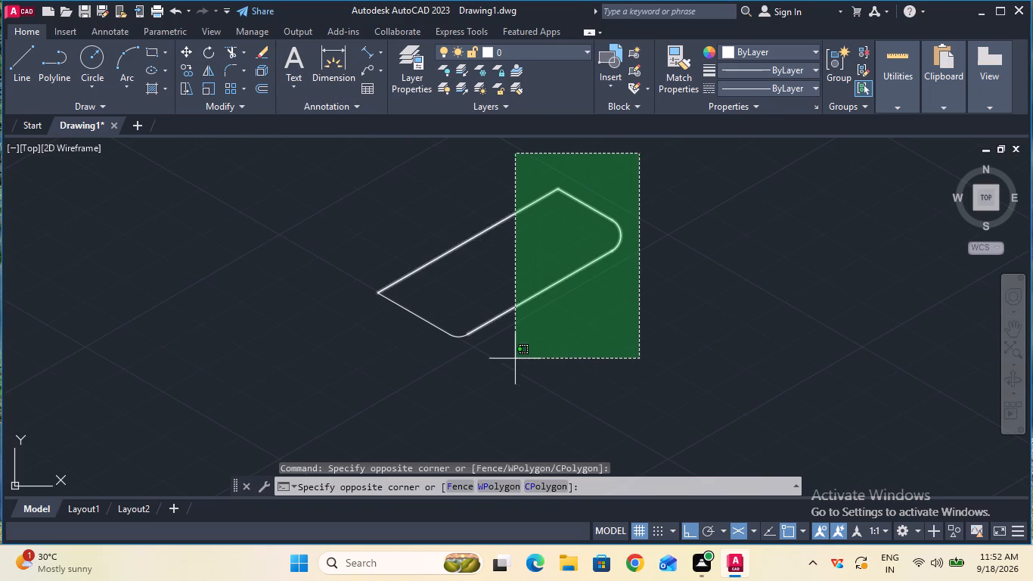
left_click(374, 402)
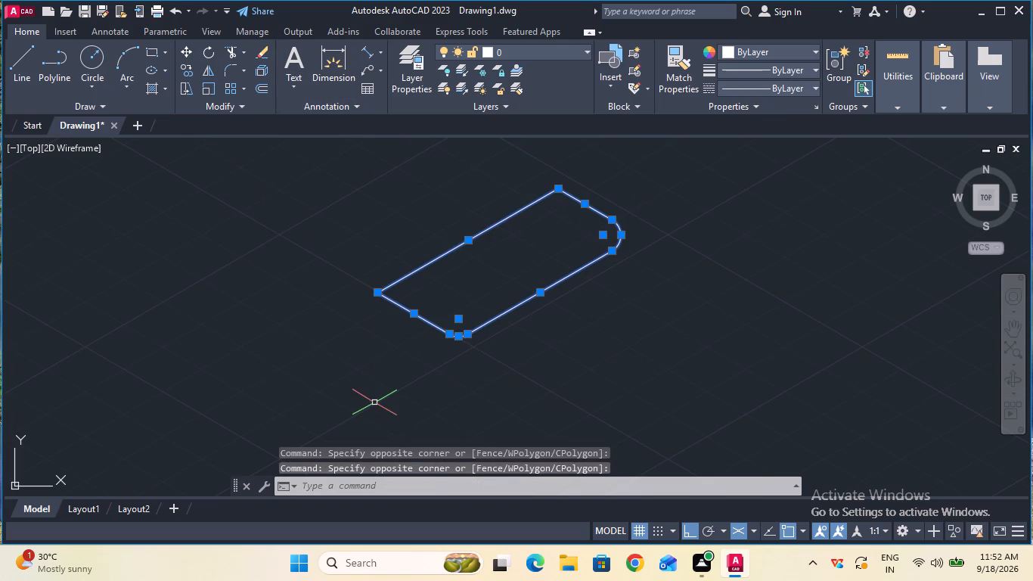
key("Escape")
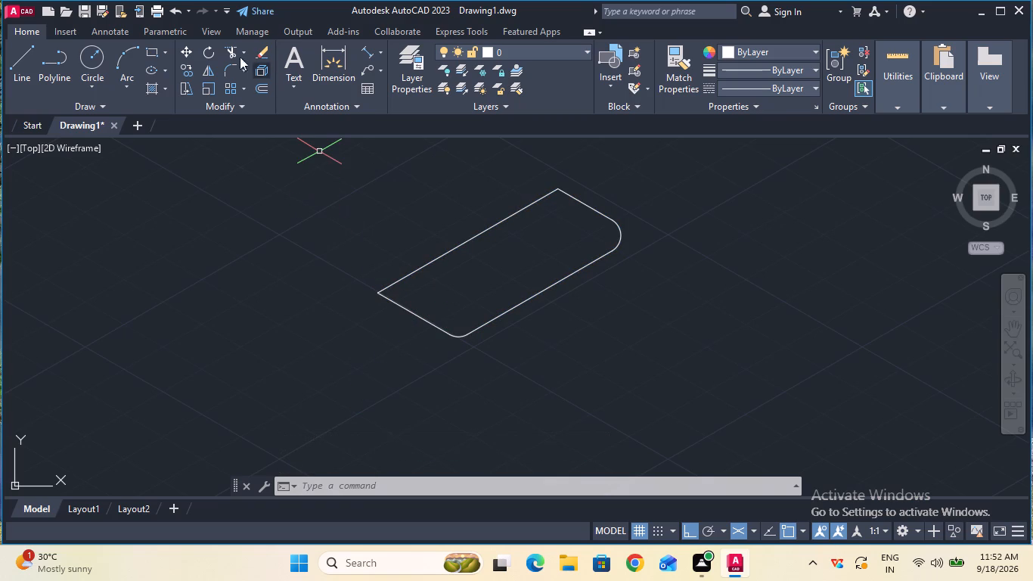
Erase the fillet arc at the top face's far front corner.
left_click(260, 53)
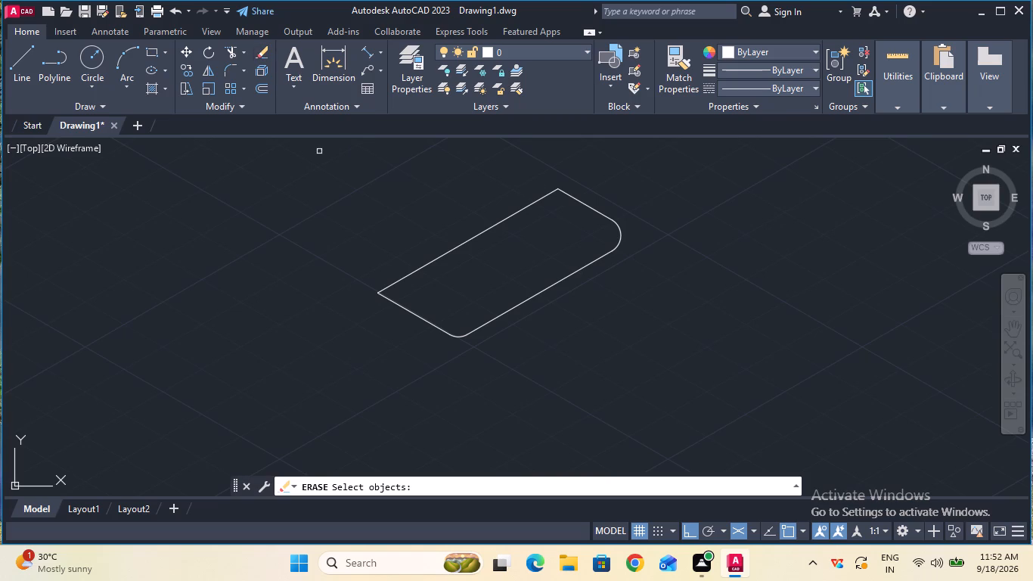
left_click(619, 237)
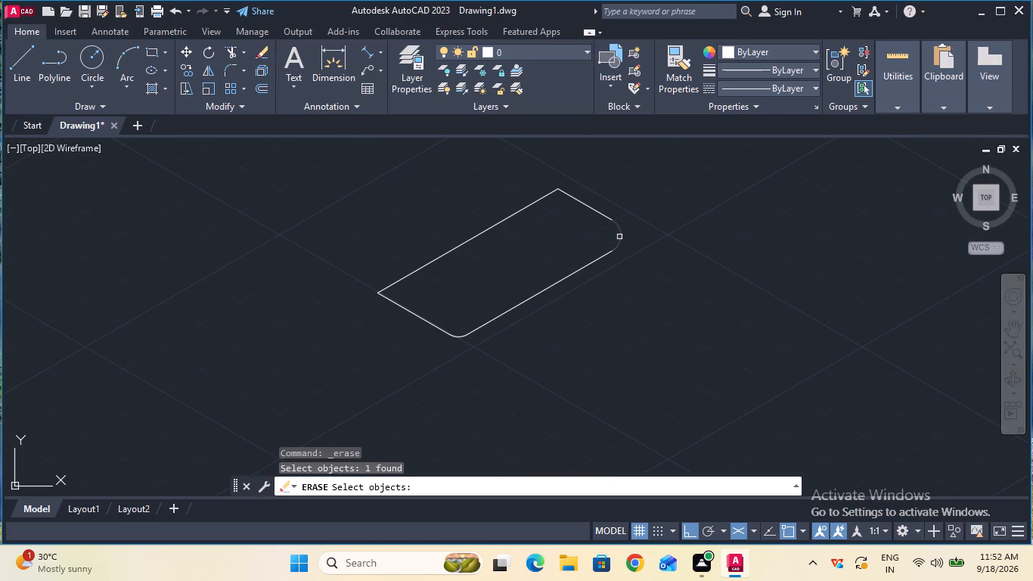
key("Return")
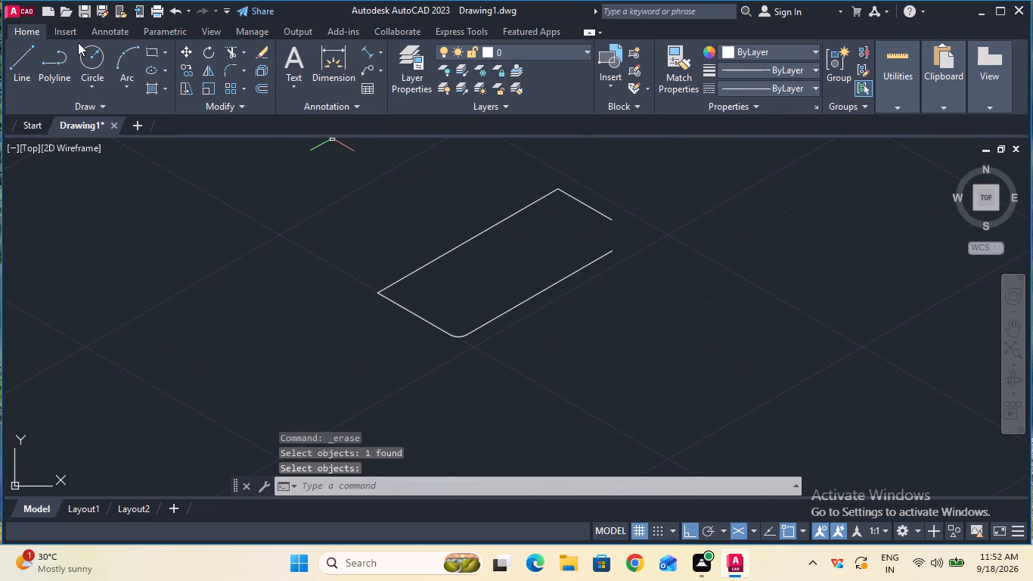
Draw a line continuing the far short edge past its open end, then connect it back to the front long edge's open end.
left_click(17, 66)
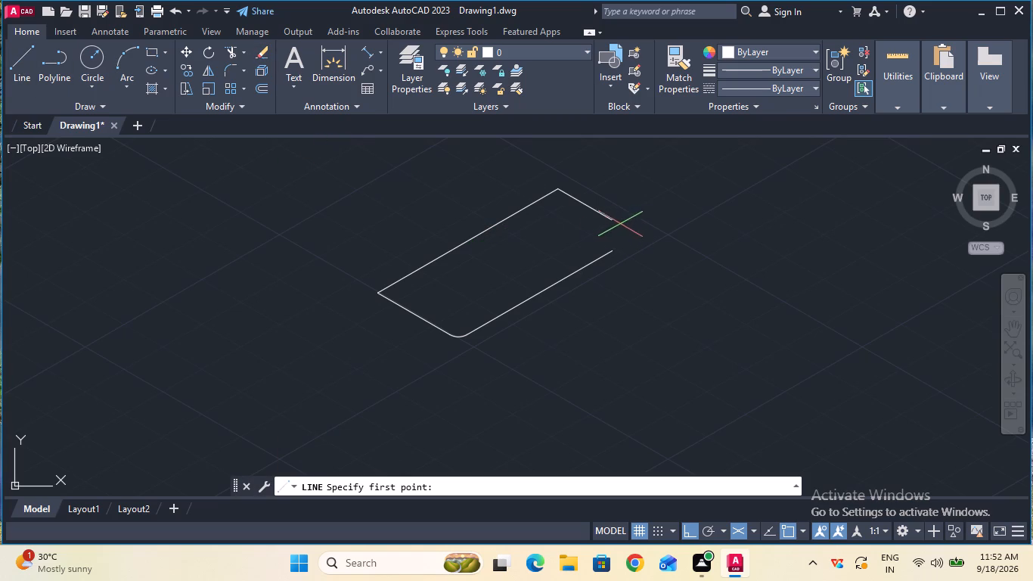
left_click(613, 224)
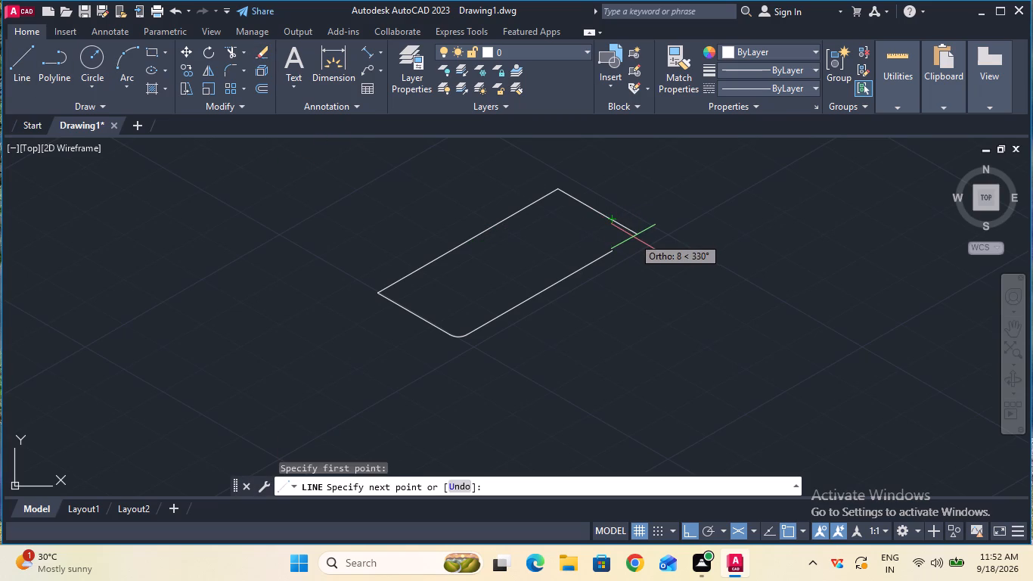
left_click(637, 239)
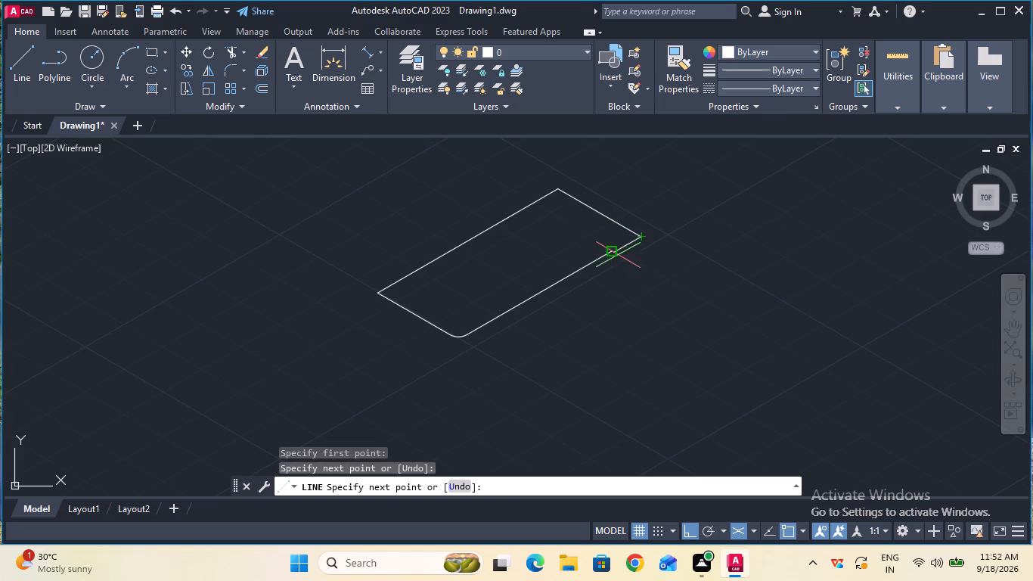
left_click(611, 256)
left_click(709, 296)
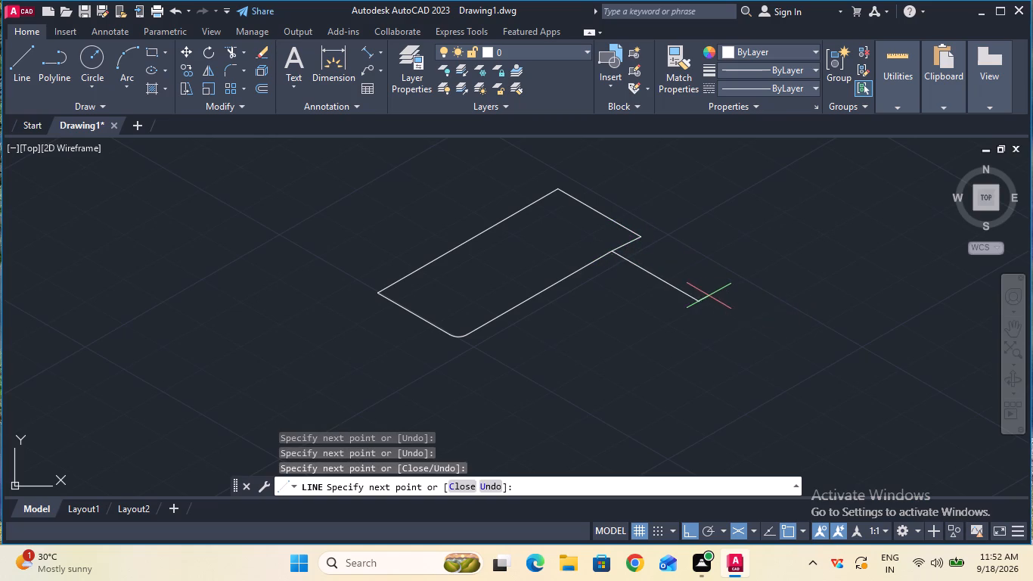
key("Escape")
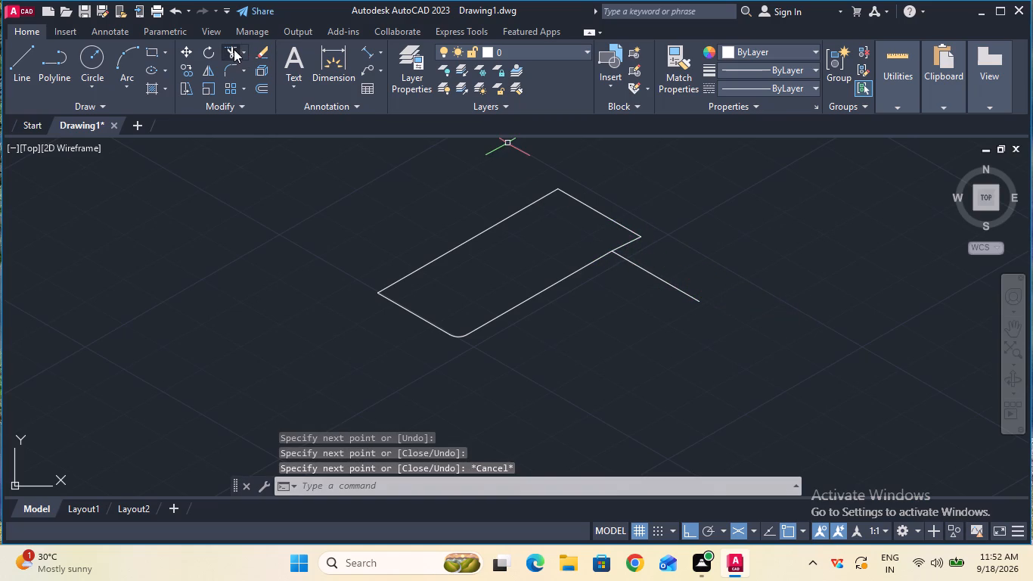
Remove the stray line running off the front long edge and the slanted connecting segment at the far front corner.
left_click(234, 49)
left_click(653, 274)
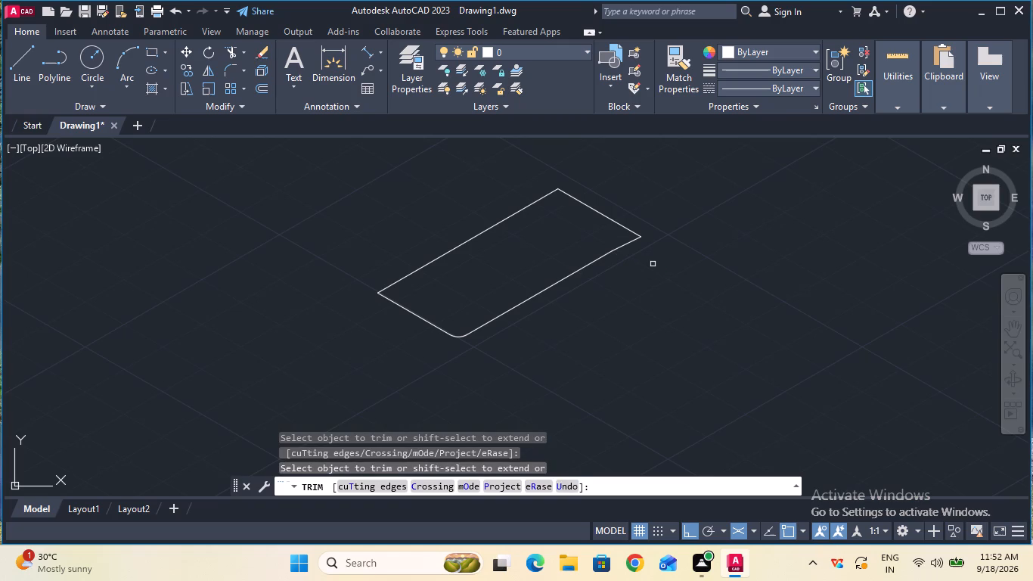
scroll(634, 249, "up", 3, "ctrl")
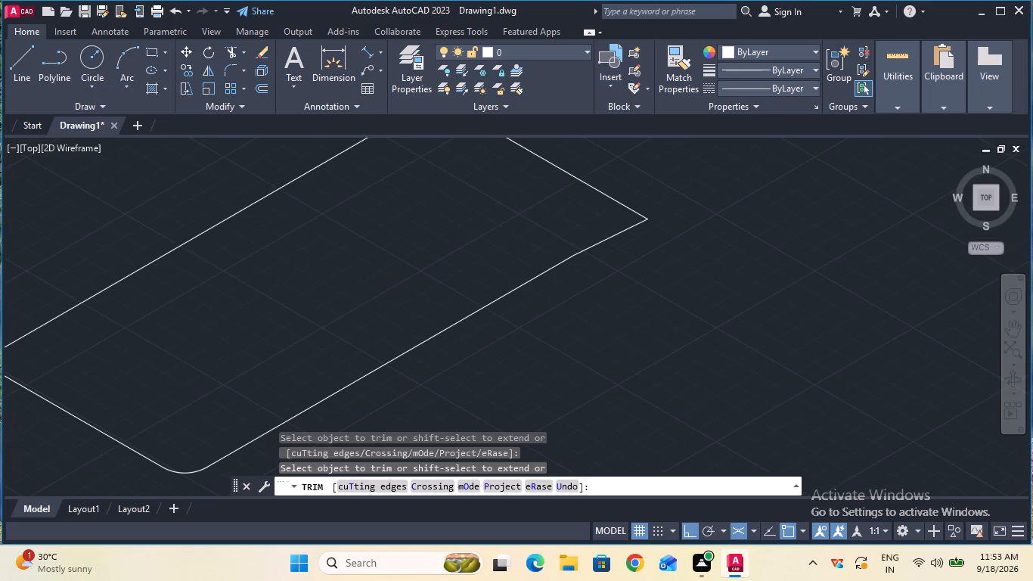
key("Escape")
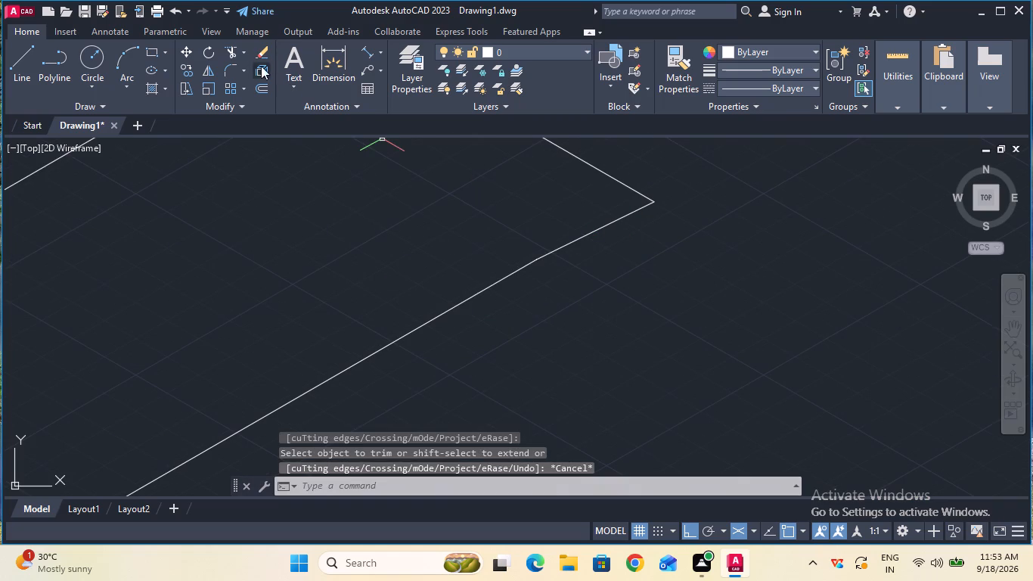
left_click(258, 54)
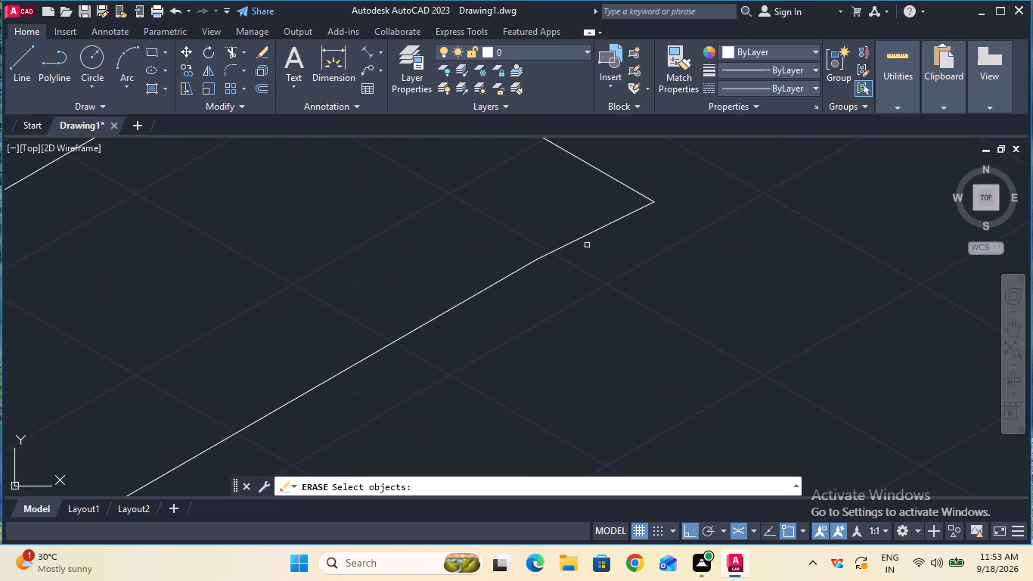
left_click(583, 239)
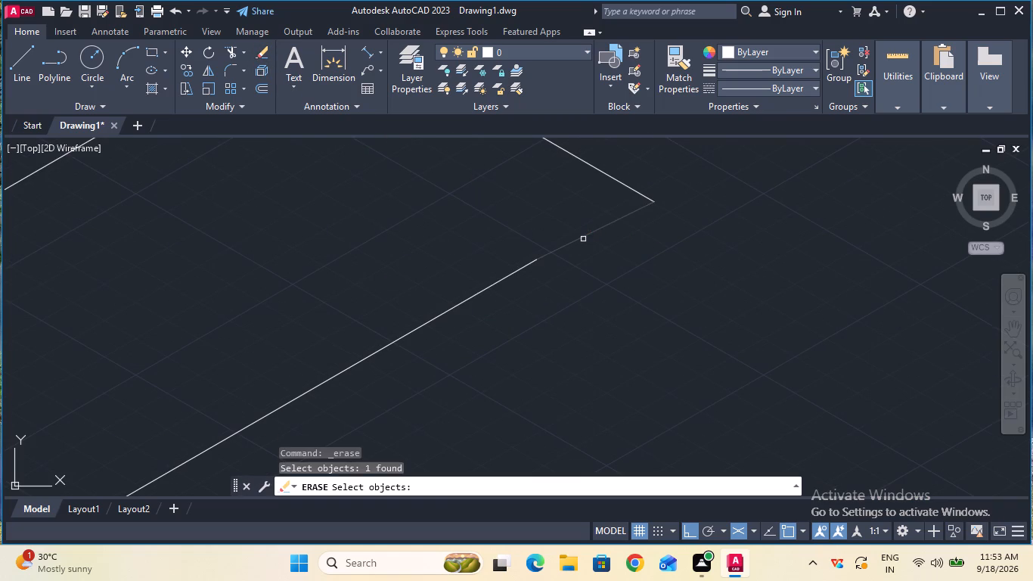
key("Return")
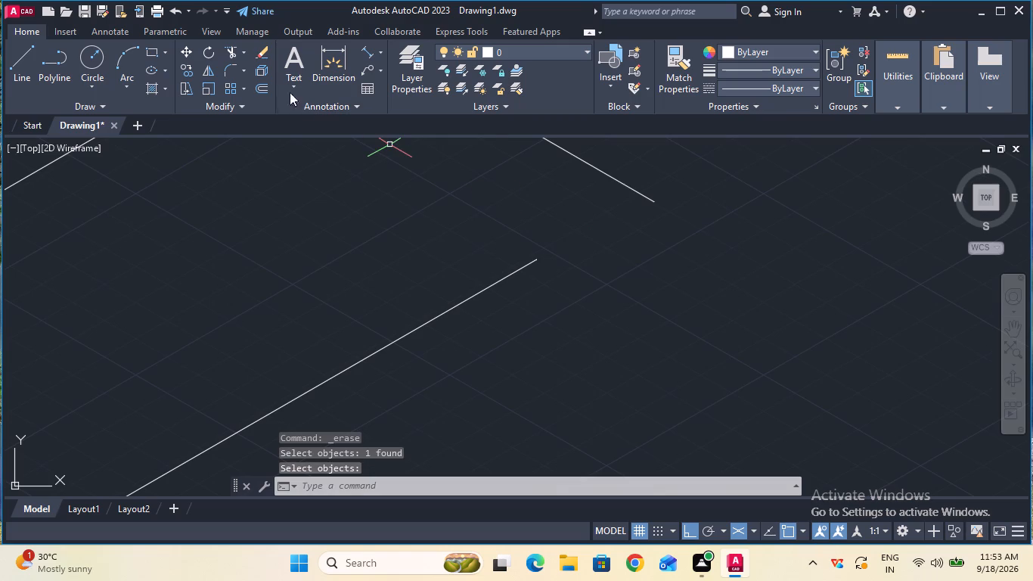
Extend the front long edge to meet the lengthened far short edge.
left_click(243, 54)
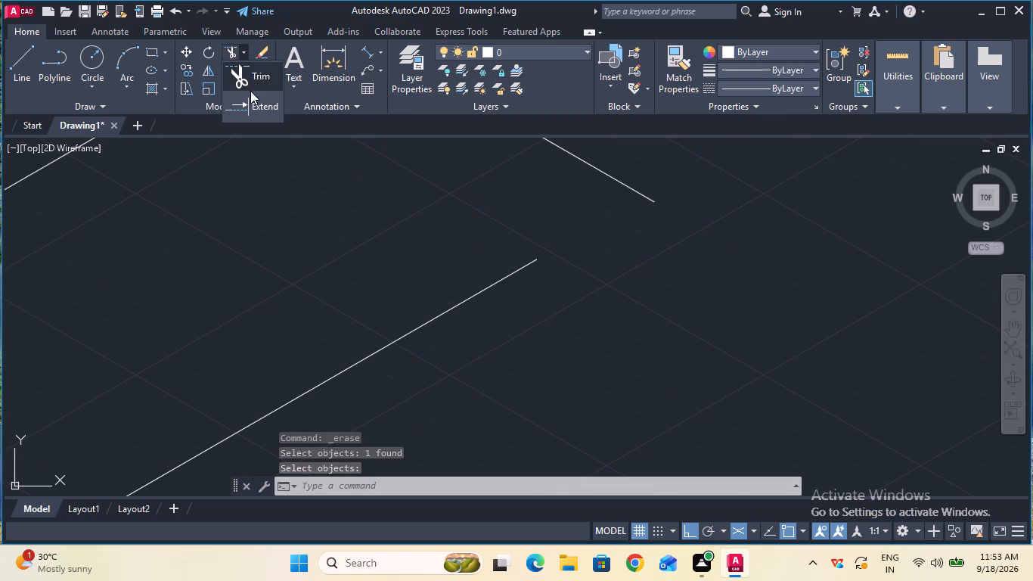
left_click(252, 98)
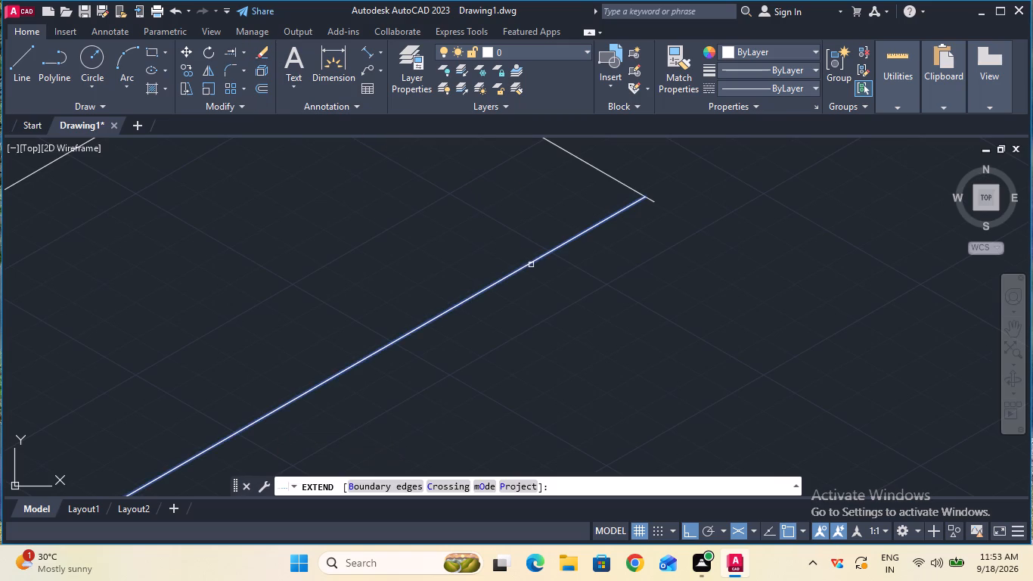
left_click(531, 265)
key("Escape")
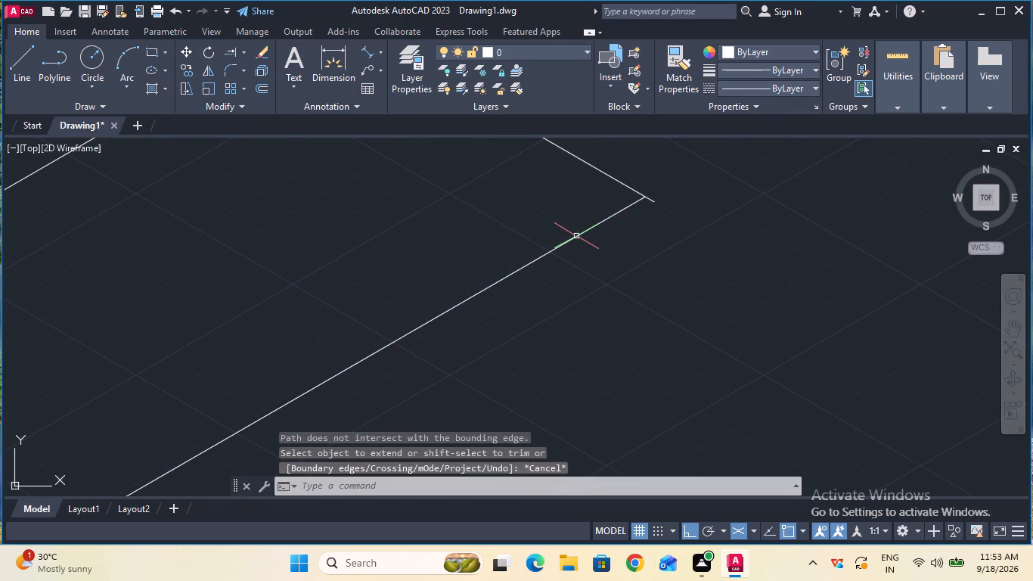
scroll(576, 236, "down", 2, "ctrl")
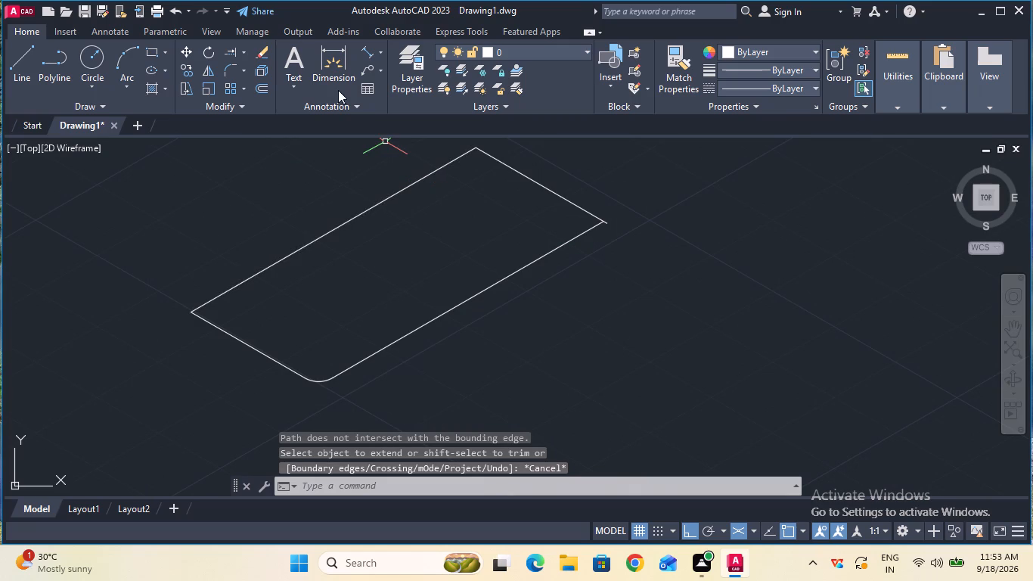
Trim the short piece of the far short edge overhanging the far front corner.
left_click(243, 48)
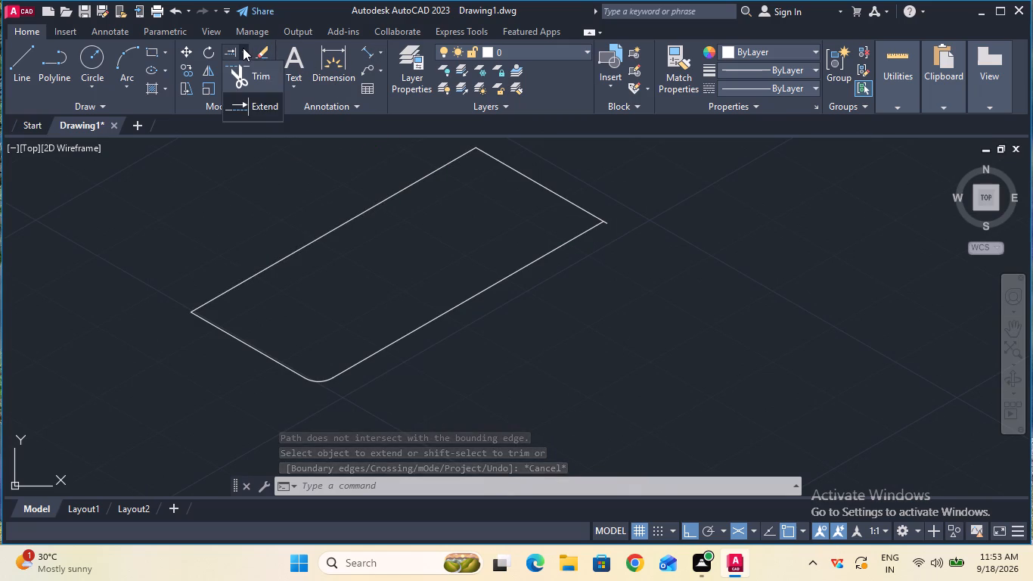
left_click(250, 70)
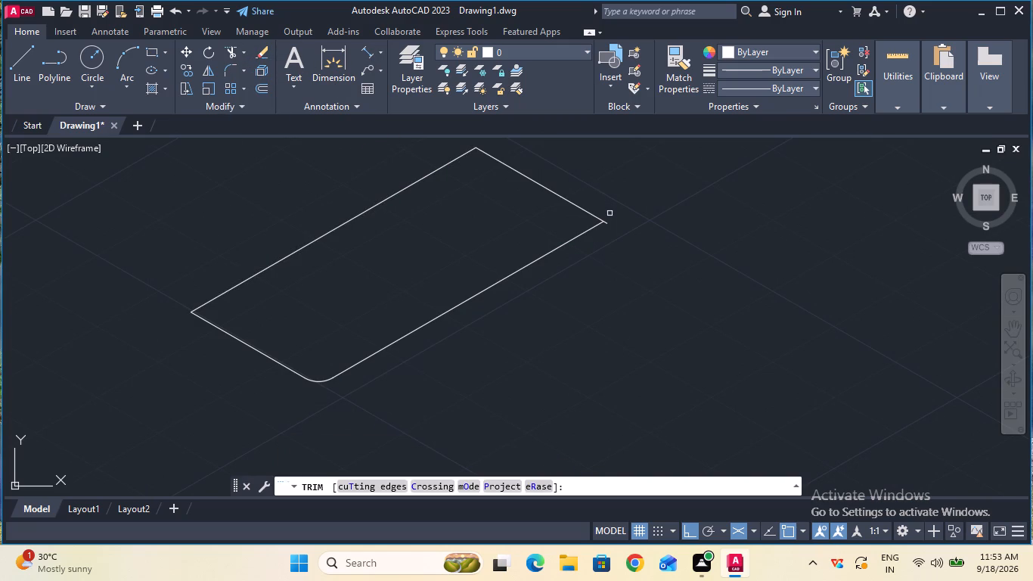
left_click(608, 220)
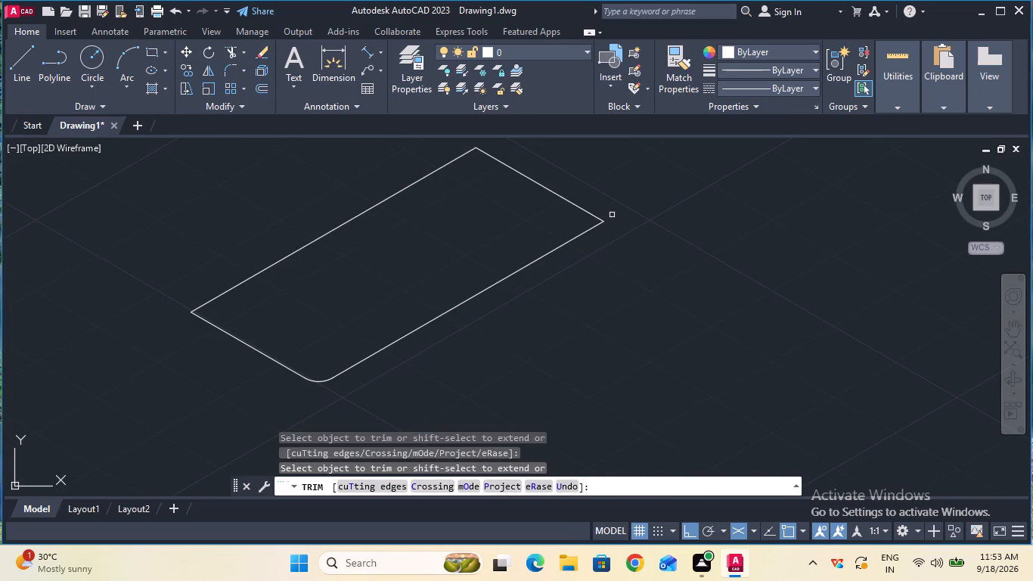
key("Escape")
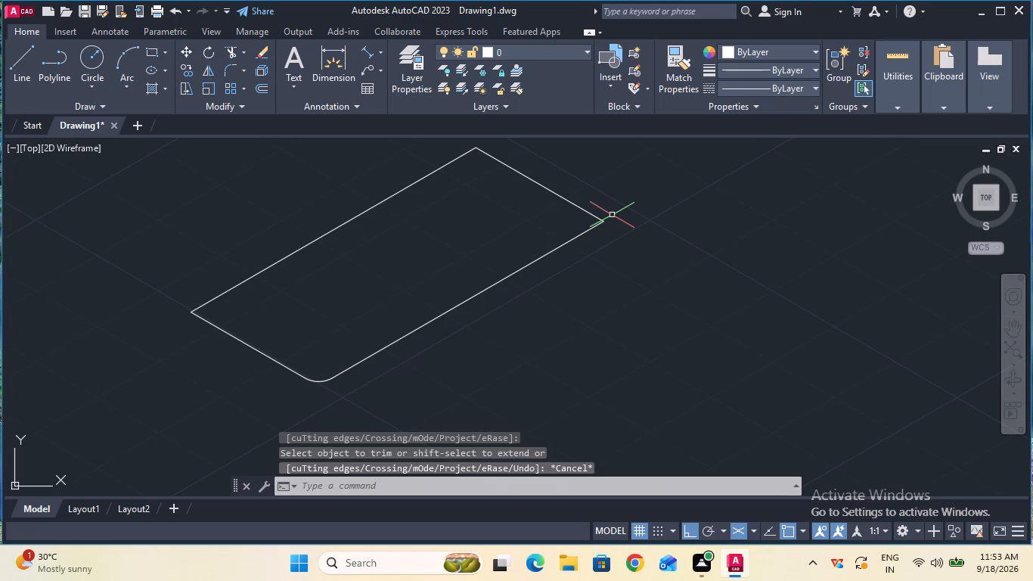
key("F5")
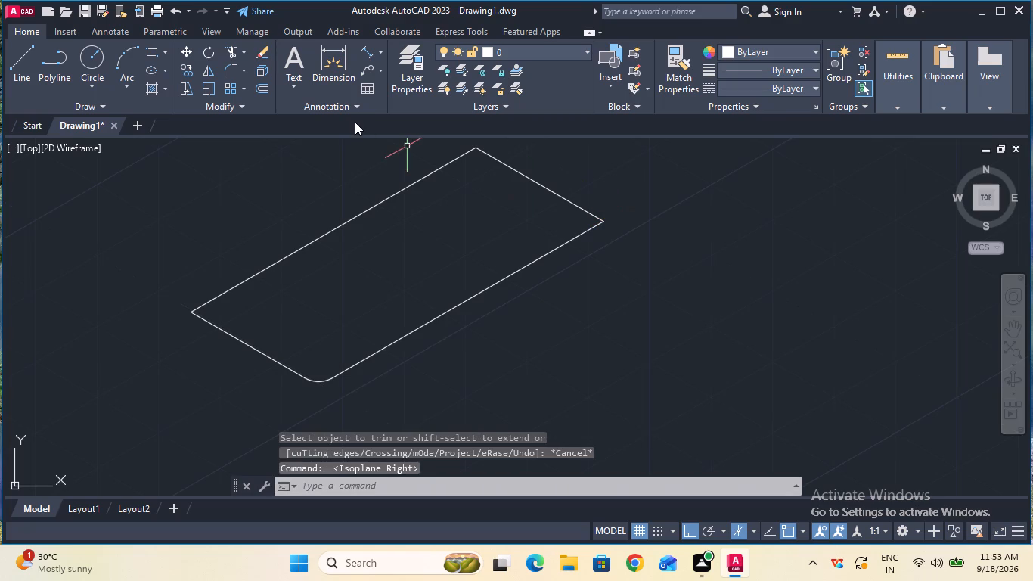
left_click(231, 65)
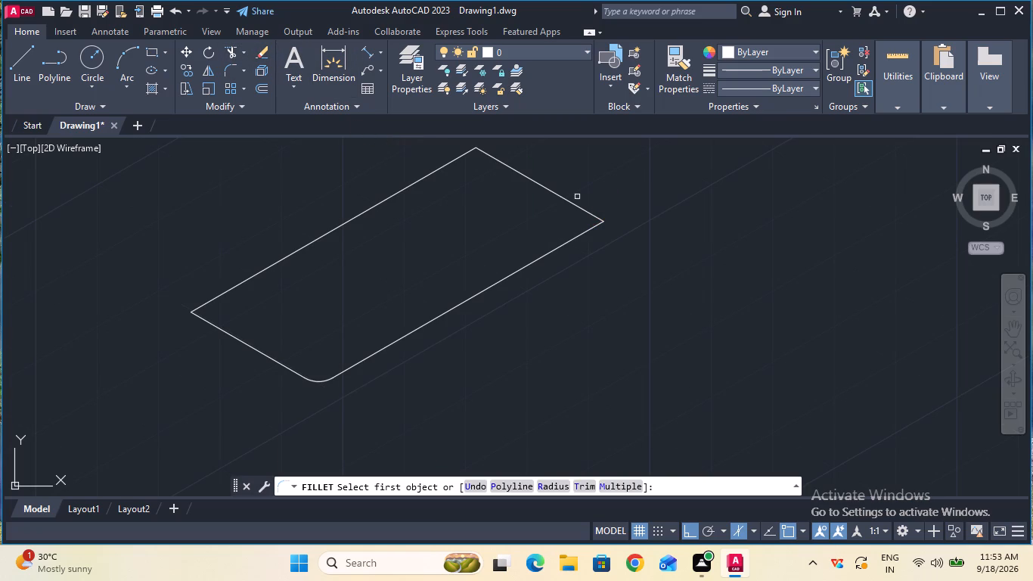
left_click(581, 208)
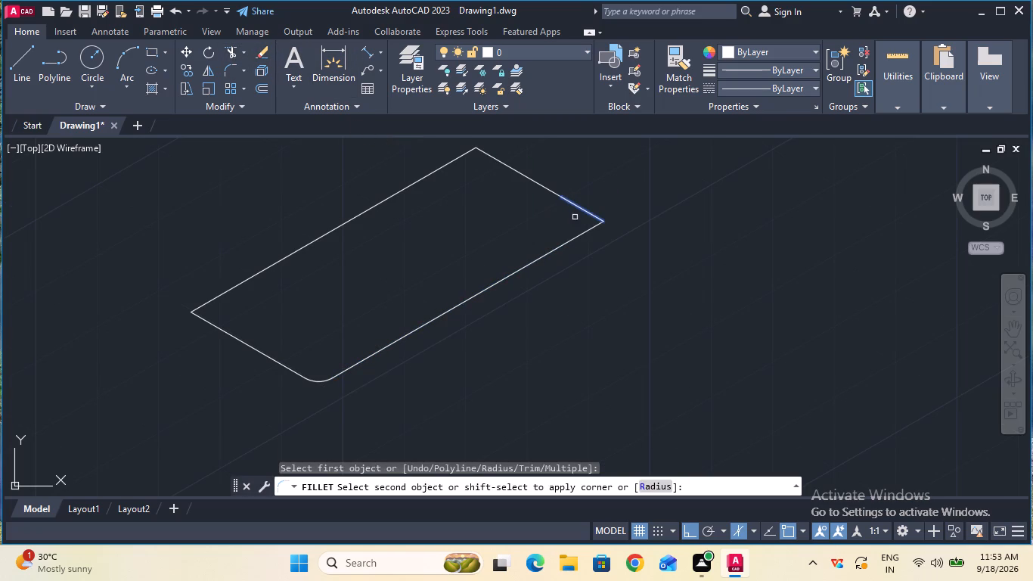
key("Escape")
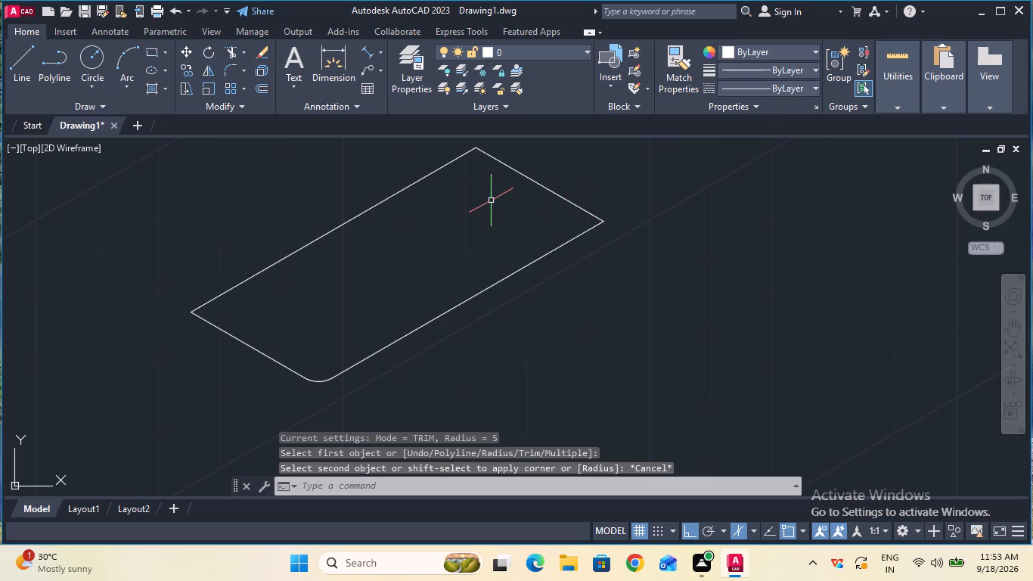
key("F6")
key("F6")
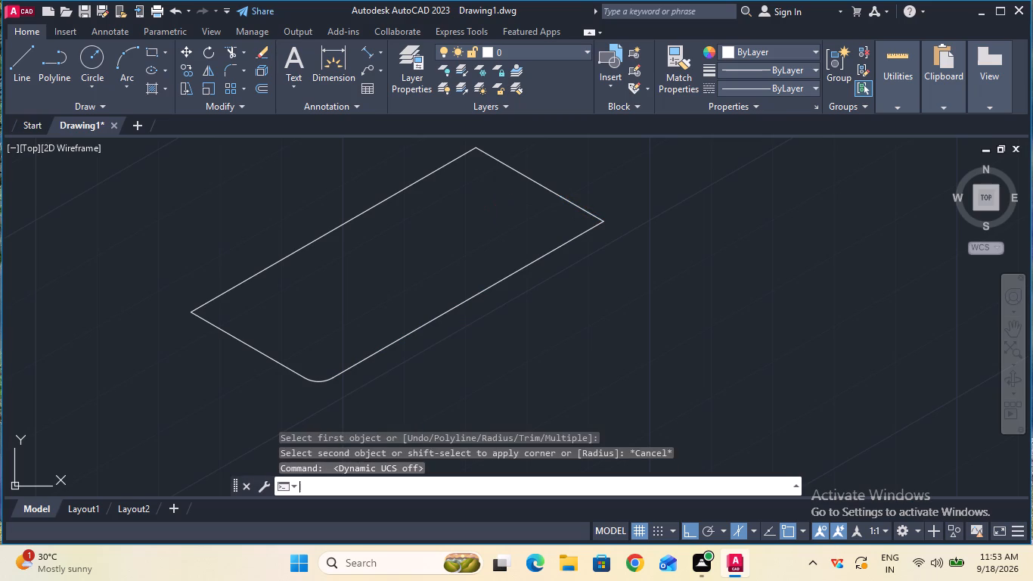
Switch to the left isoplane and fillet the far front corner between the far short edge and front long edge with the 5 mm radius.
key("F5")
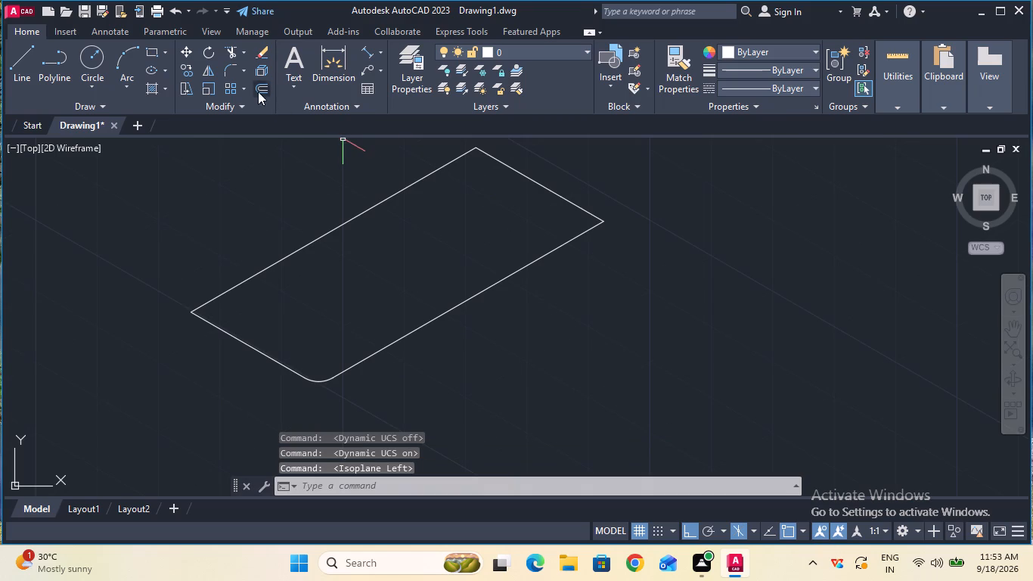
left_click(233, 70)
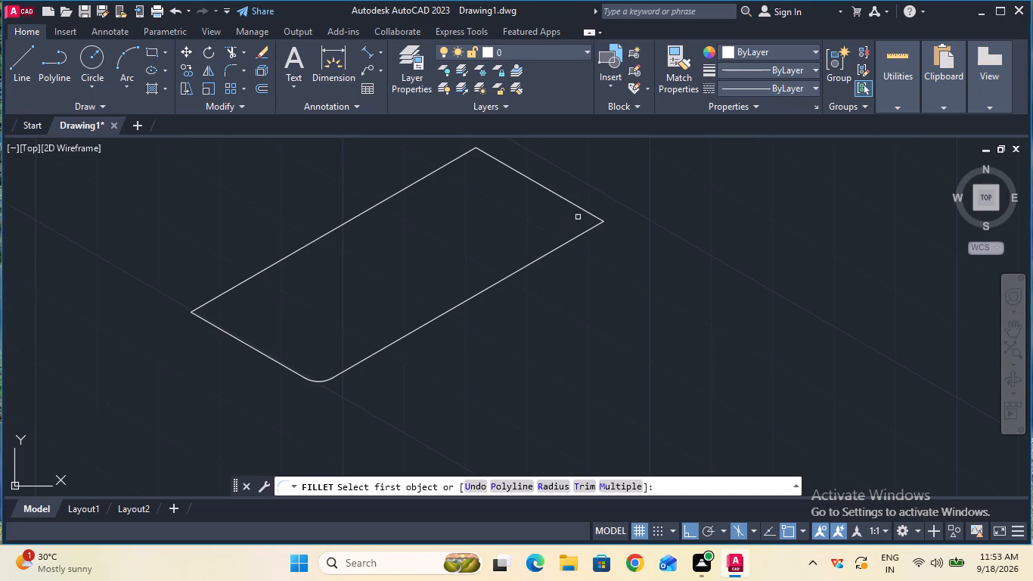
left_click(588, 212)
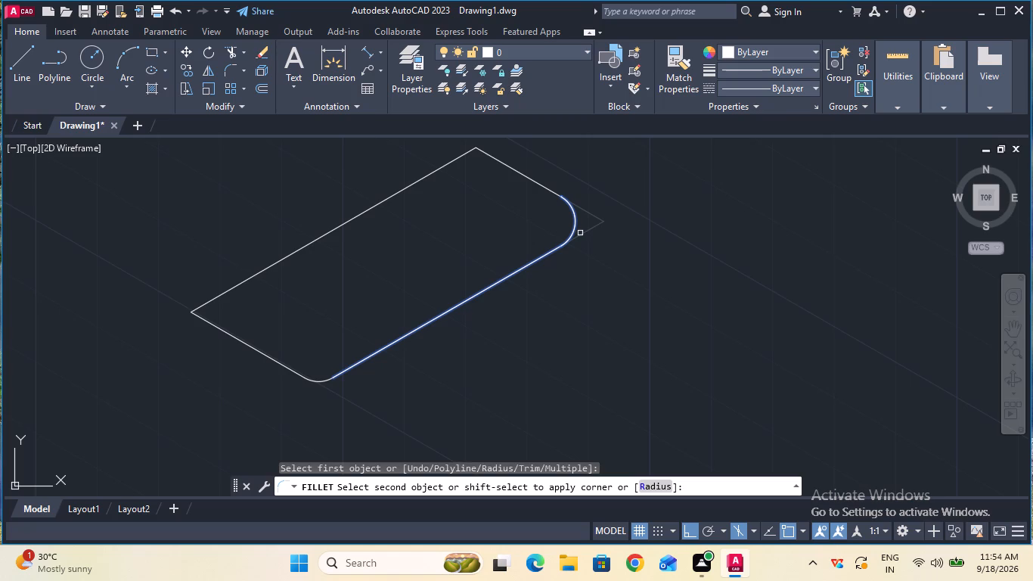
left_click(580, 233)
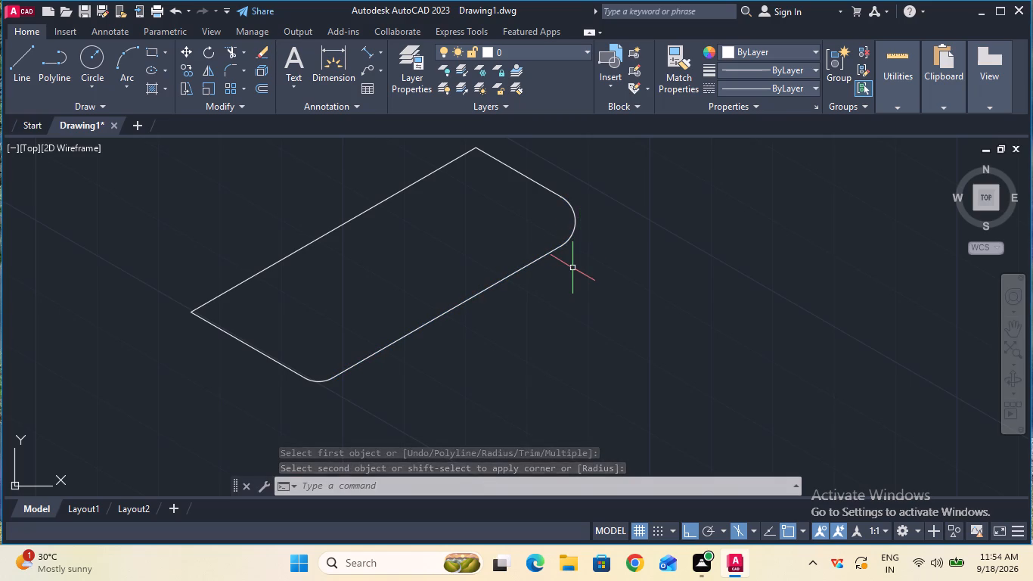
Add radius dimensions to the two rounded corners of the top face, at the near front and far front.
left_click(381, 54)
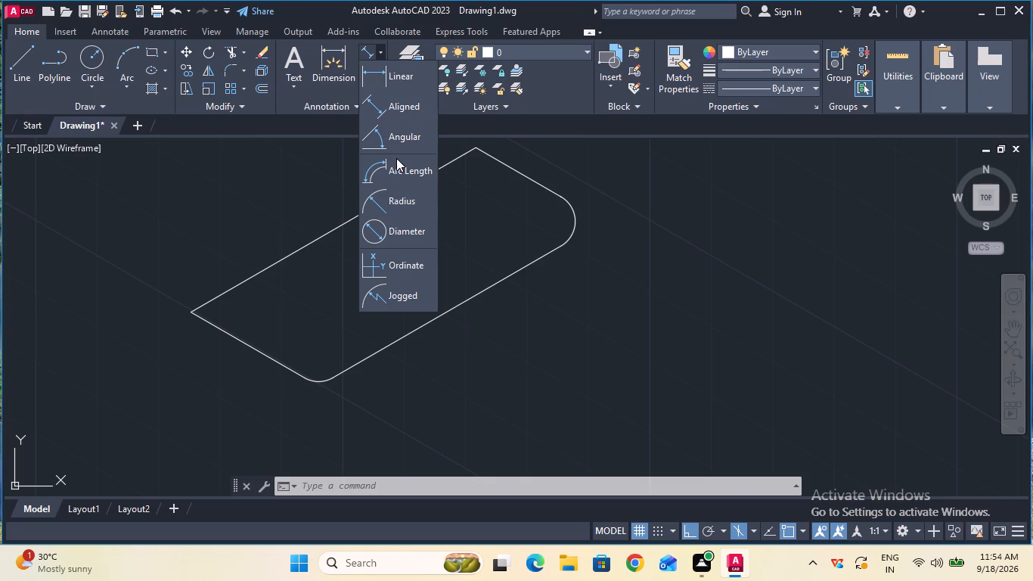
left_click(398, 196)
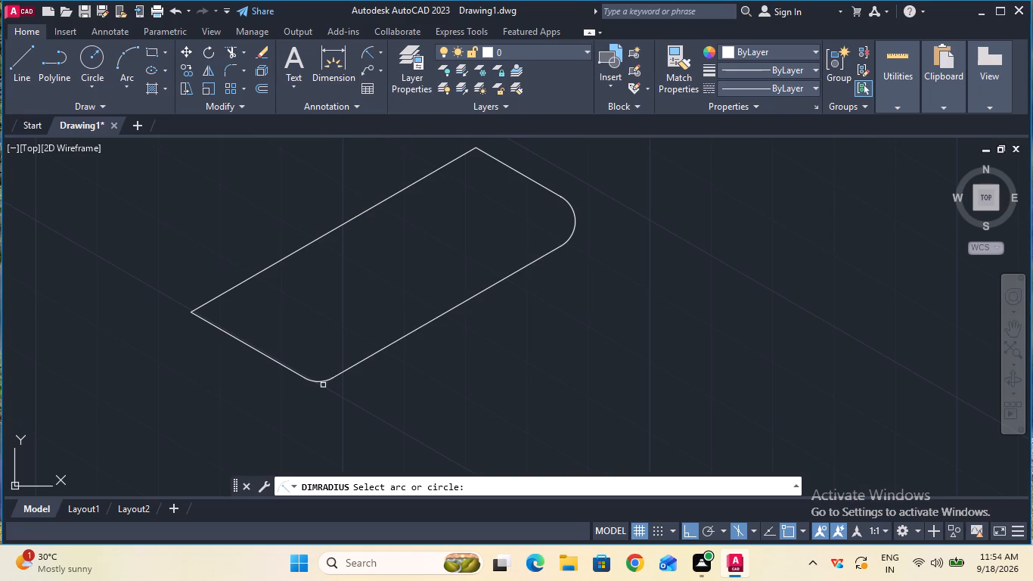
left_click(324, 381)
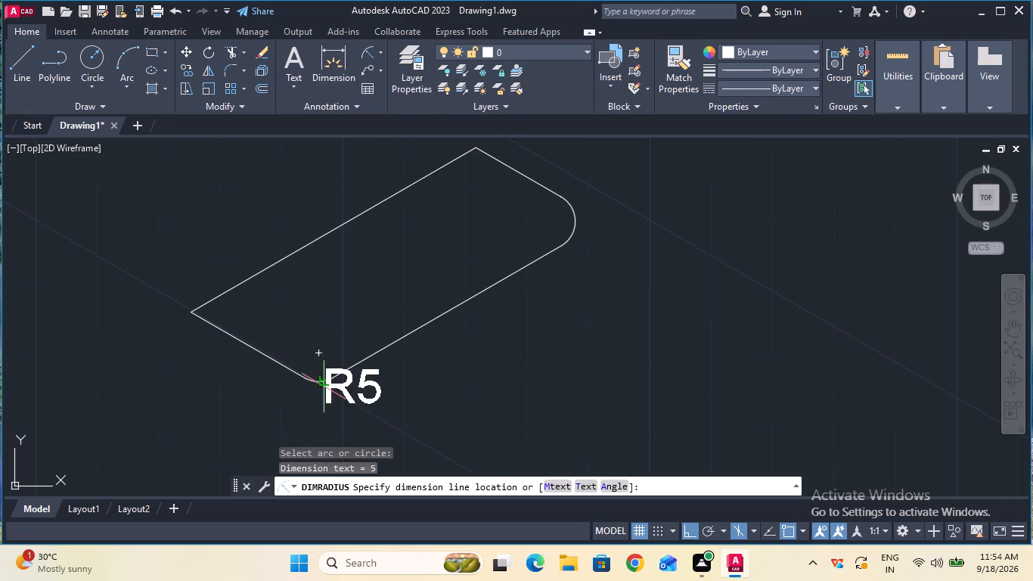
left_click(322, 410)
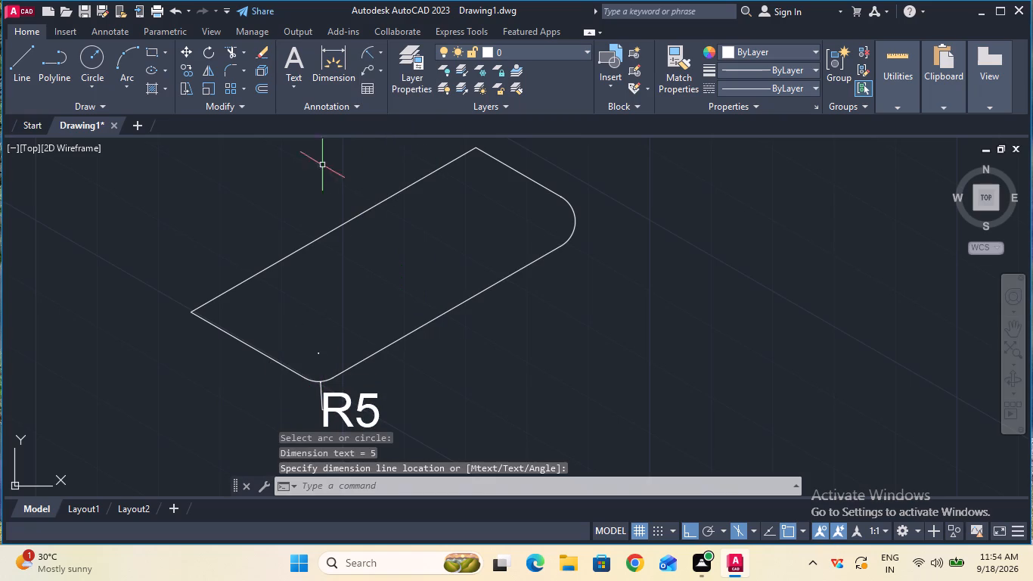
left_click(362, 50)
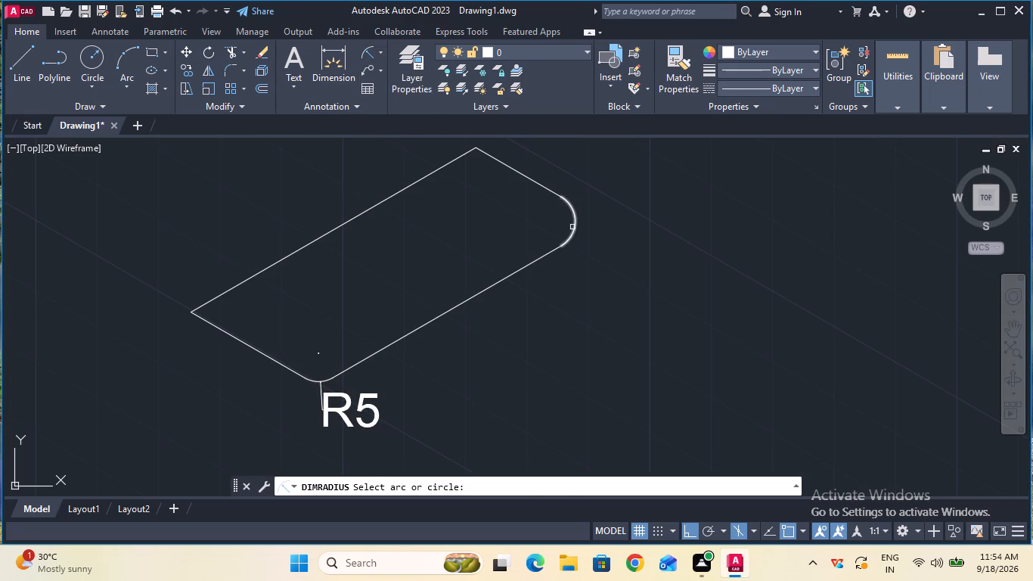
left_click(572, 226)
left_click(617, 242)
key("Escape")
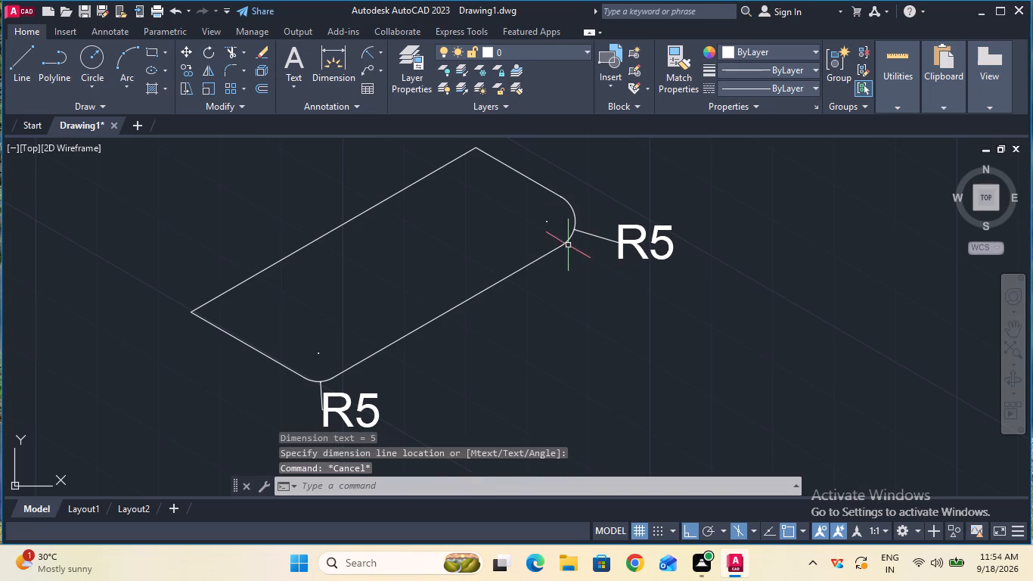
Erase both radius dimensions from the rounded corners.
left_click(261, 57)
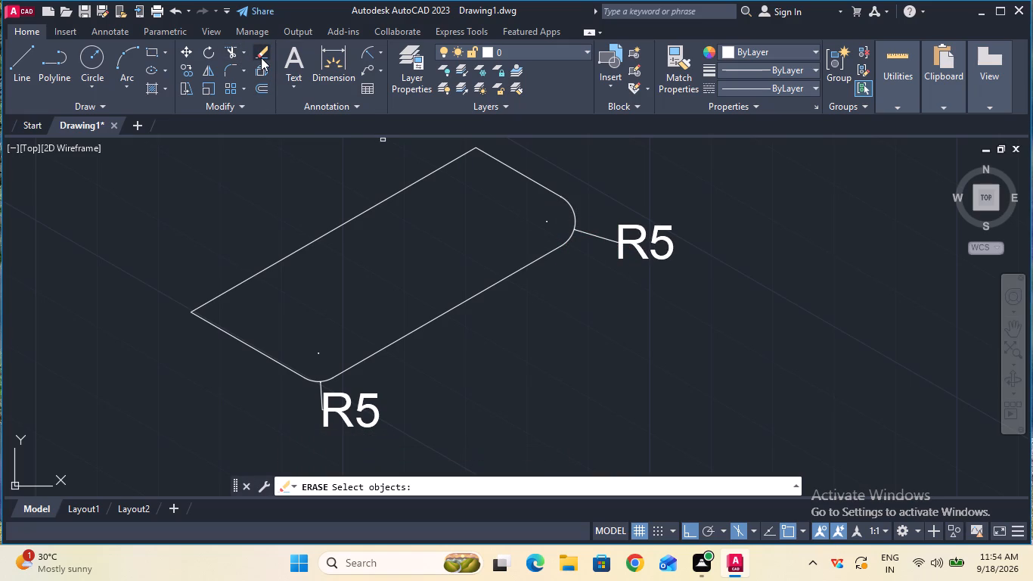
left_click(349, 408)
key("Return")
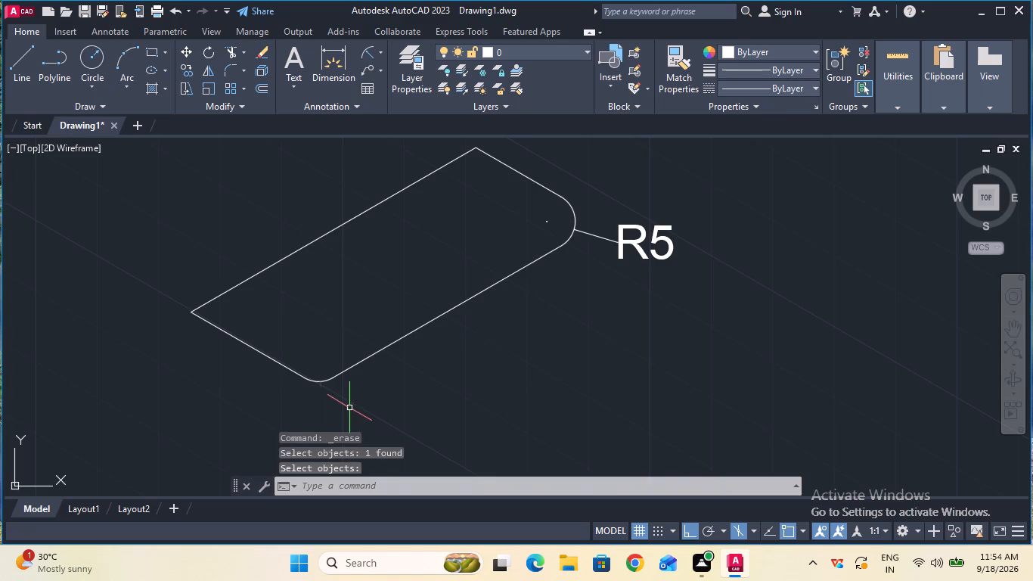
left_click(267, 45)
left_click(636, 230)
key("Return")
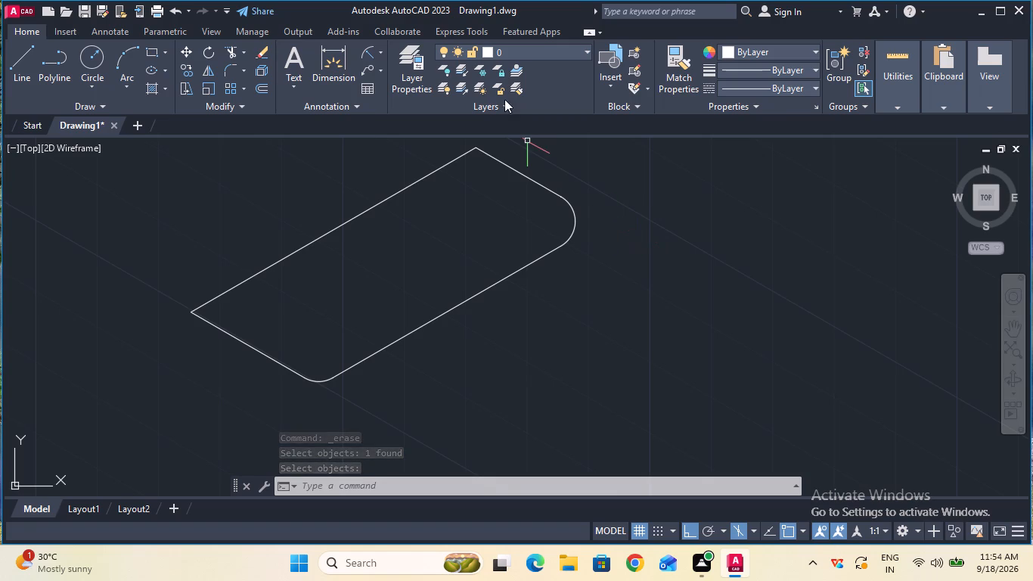
With the CENTER linetype and the top isoplane, draw a centre line from the near short edge's midpoint parallel to the long edges.
left_click(741, 90)
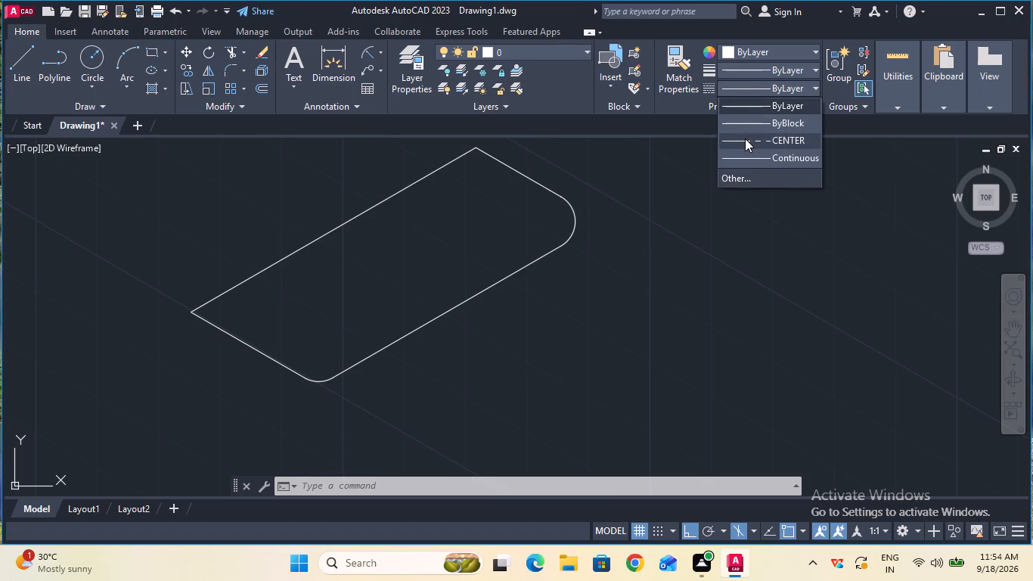
left_click(745, 138)
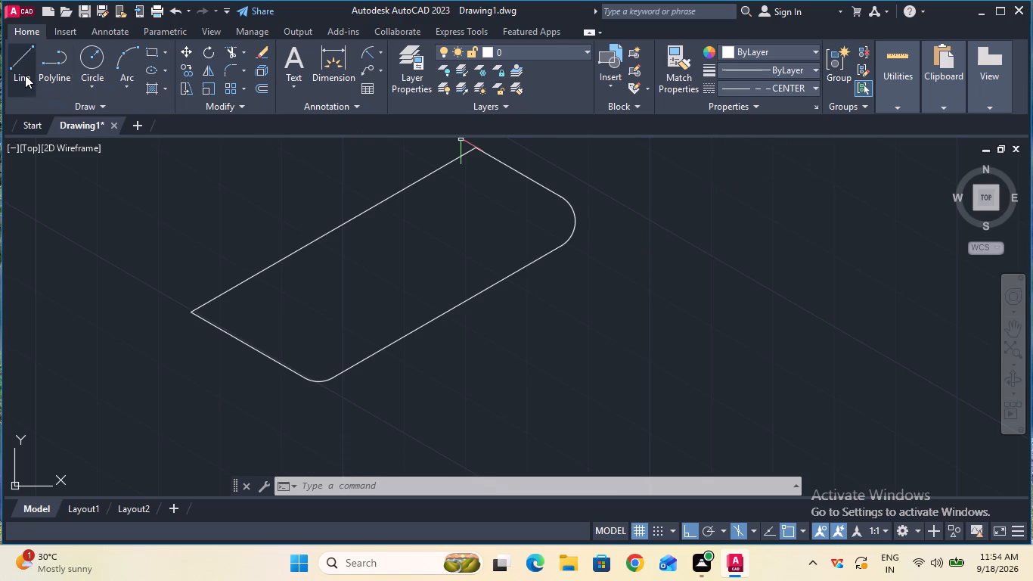
left_click(24, 75)
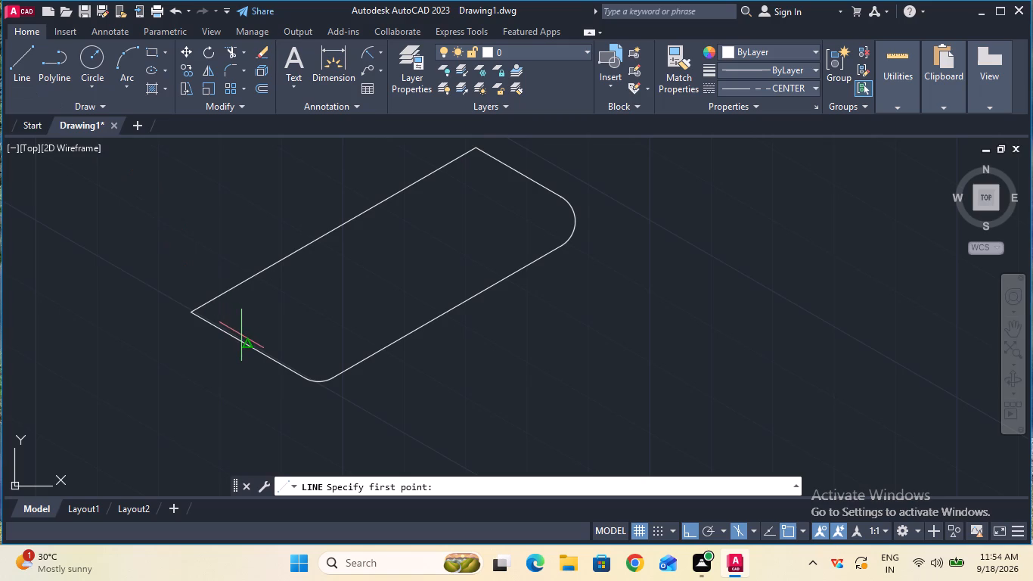
left_click(244, 344)
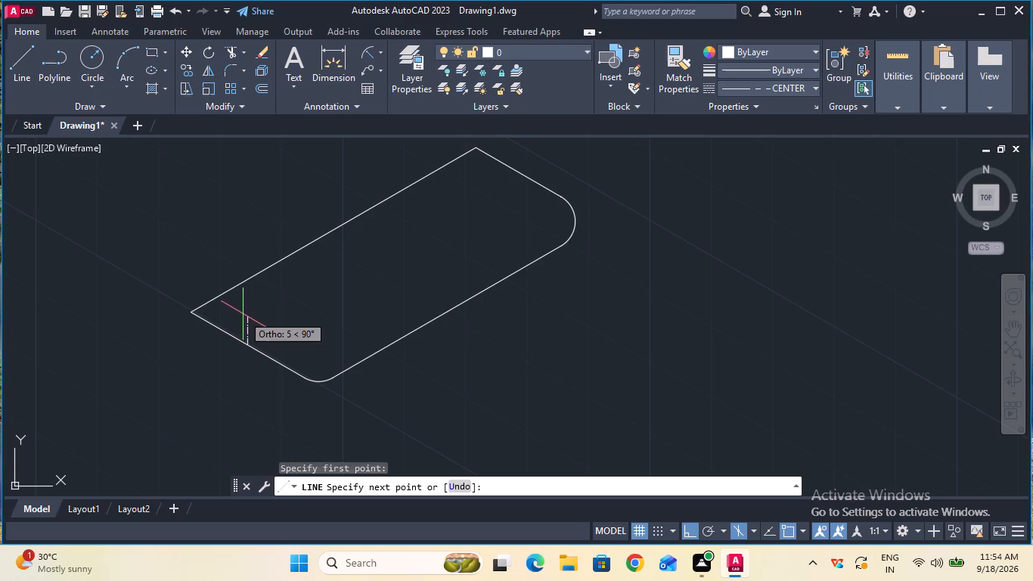
key("F5")
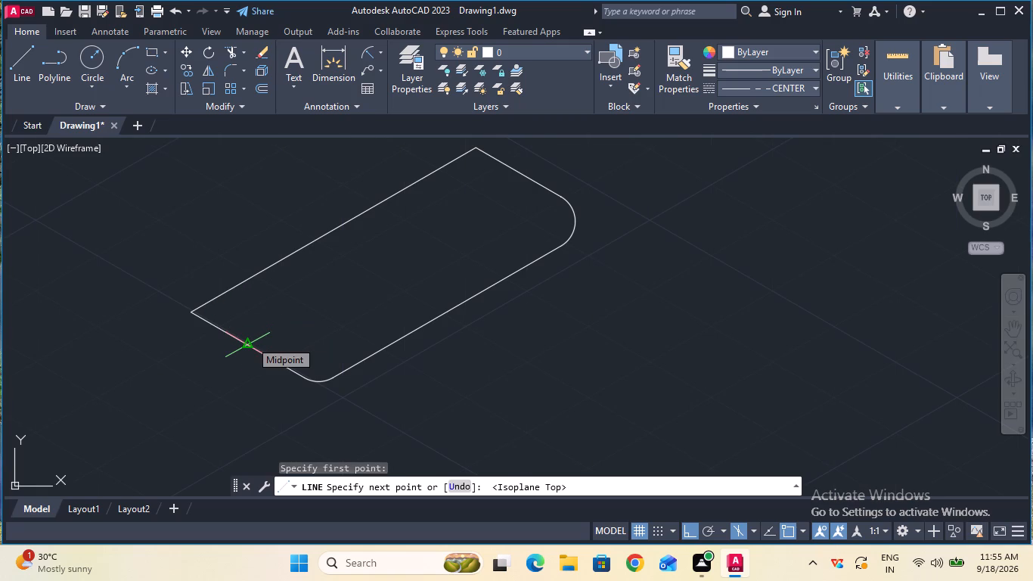
left_click(250, 345)
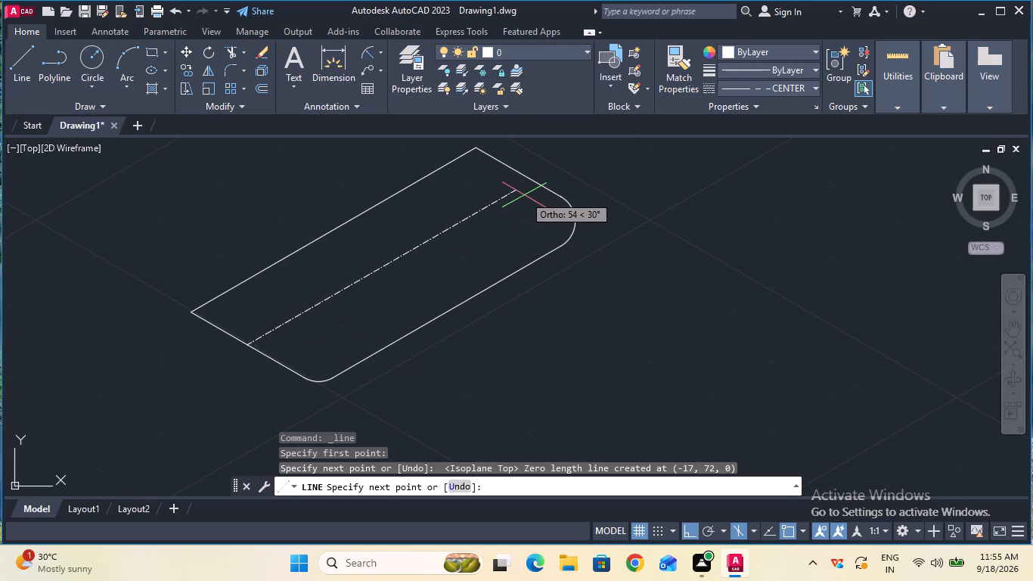
left_click(464, 234)
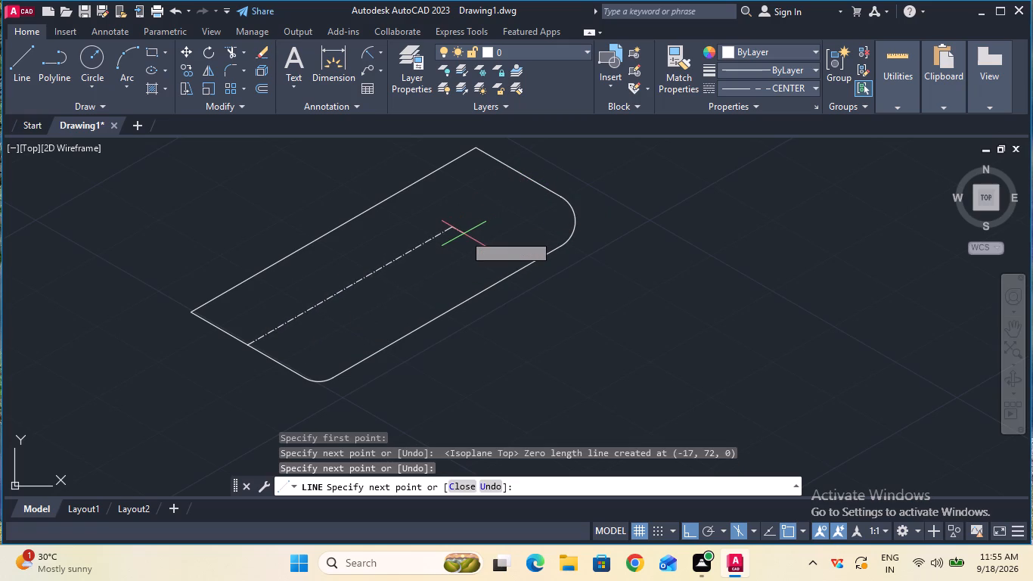
key("Escape")
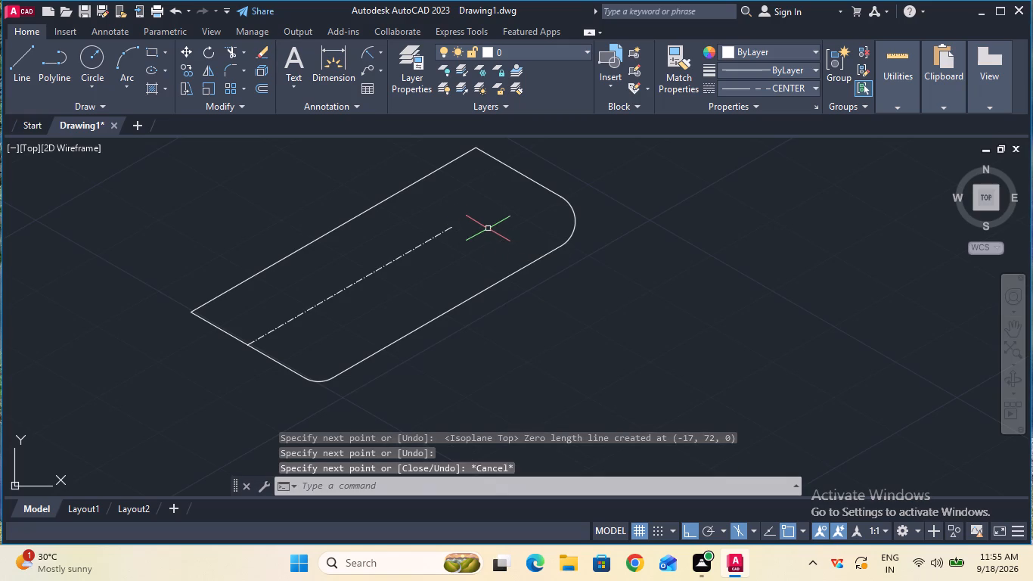
Extend the centre line to meet the far short edge of the top face.
left_click(243, 57)
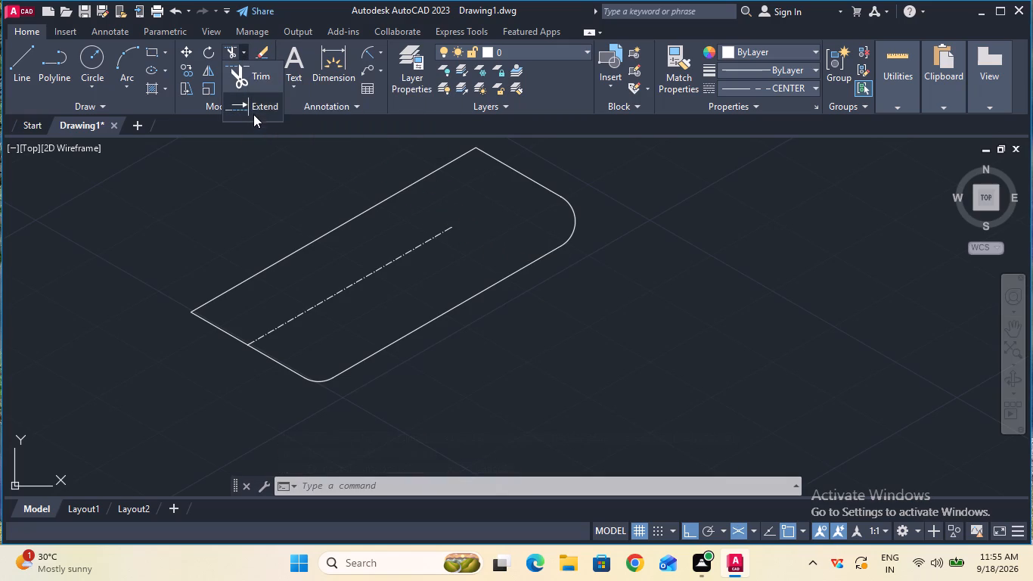
left_click(253, 113)
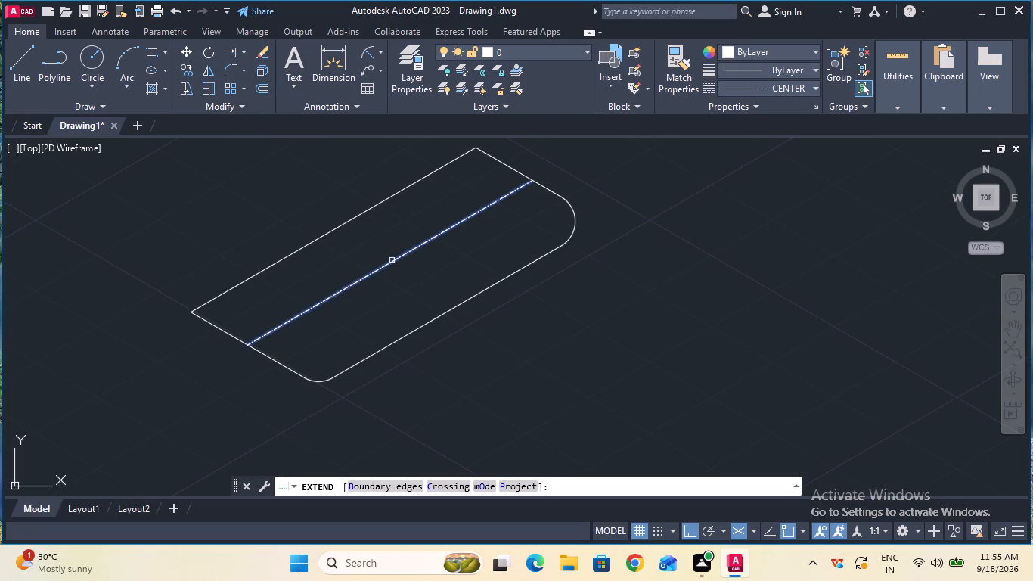
left_click(392, 260)
key("Escape")
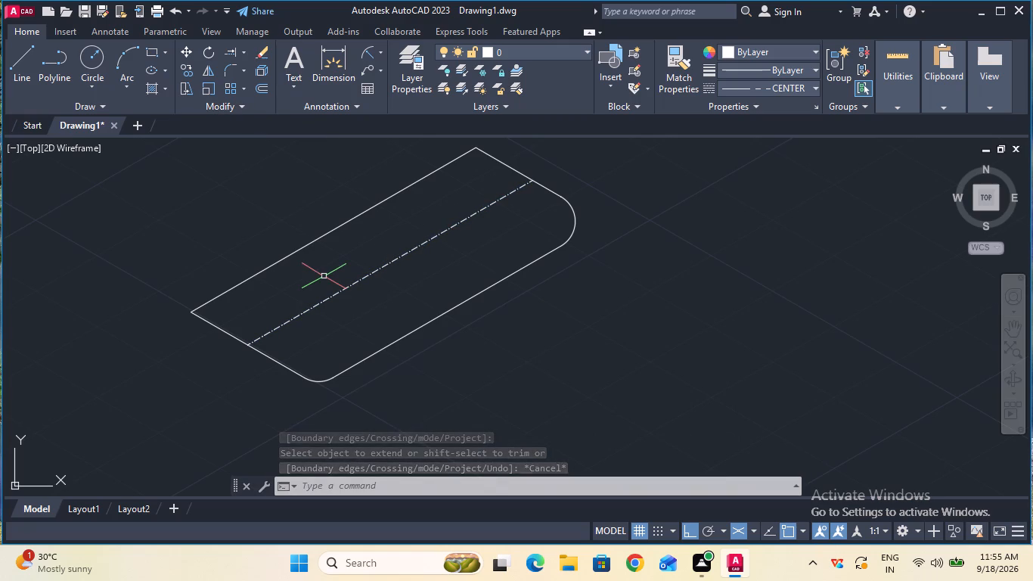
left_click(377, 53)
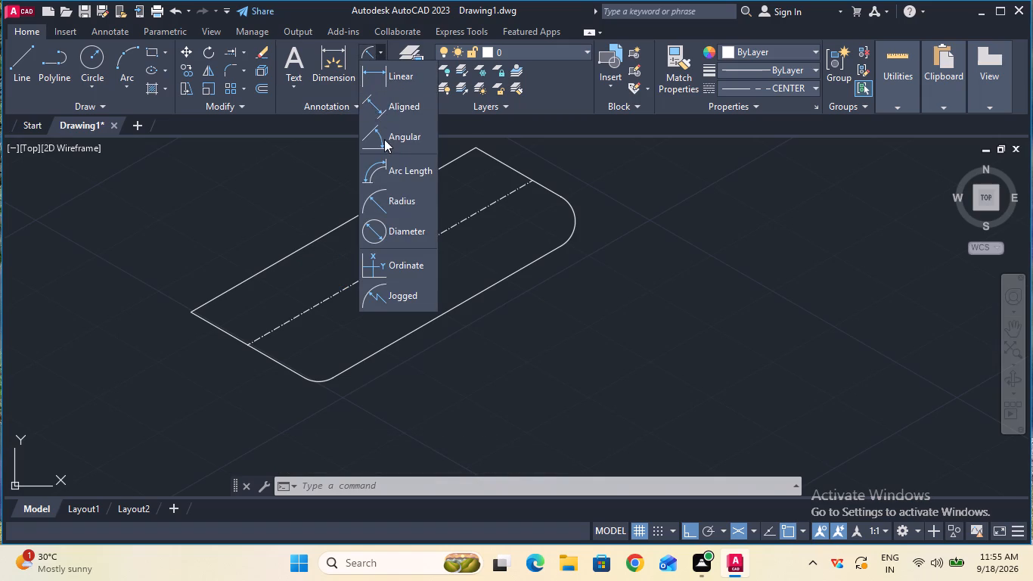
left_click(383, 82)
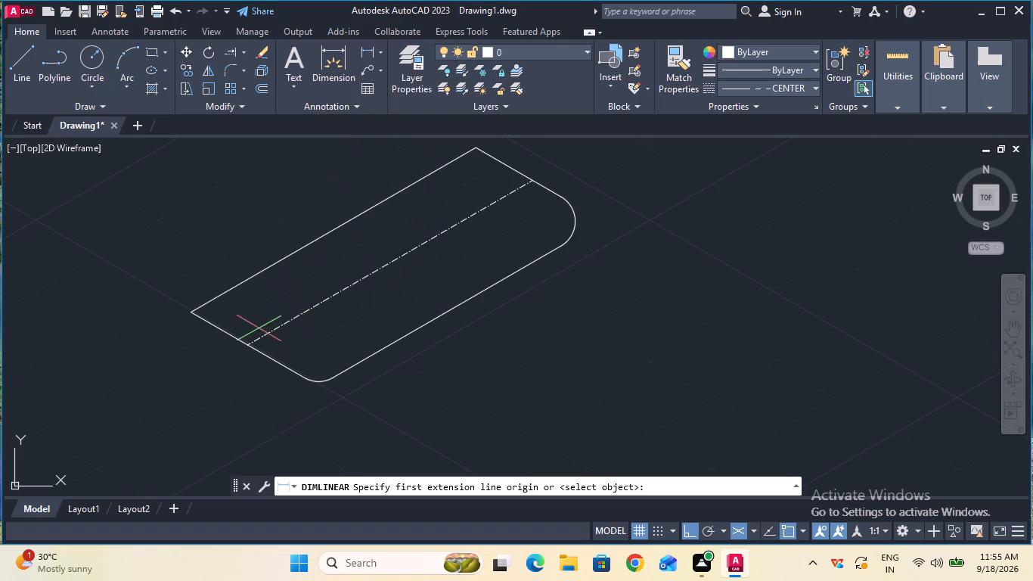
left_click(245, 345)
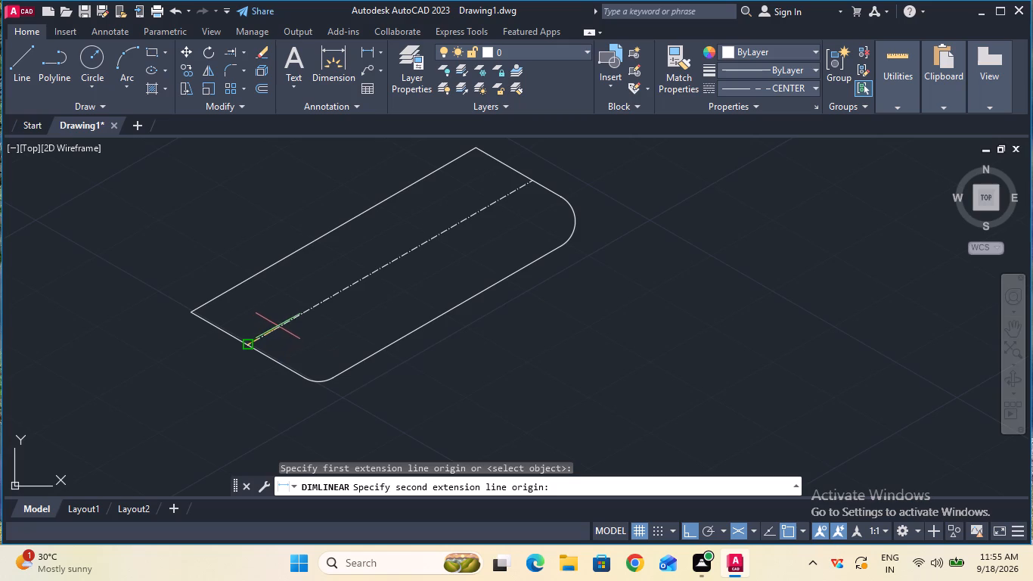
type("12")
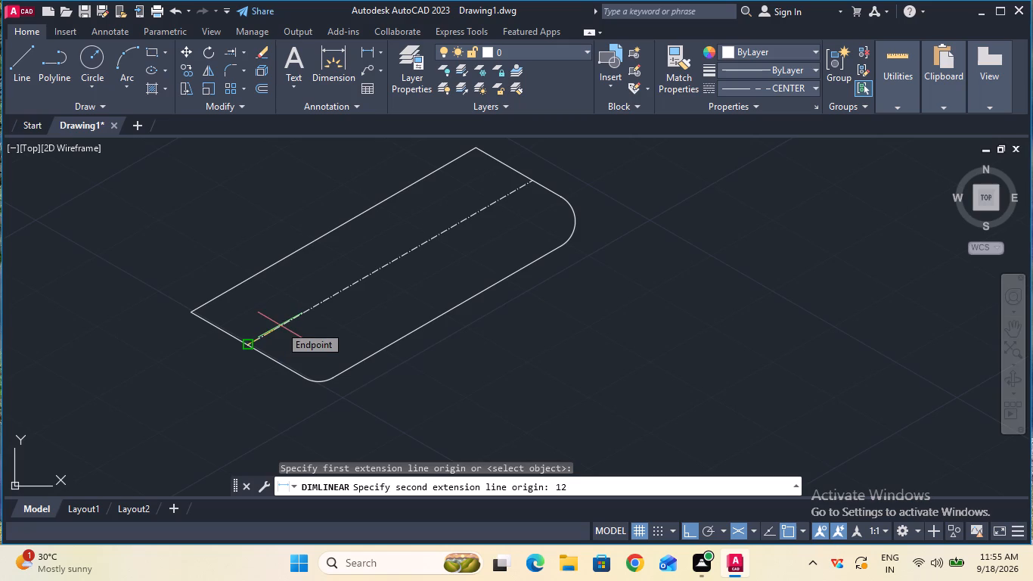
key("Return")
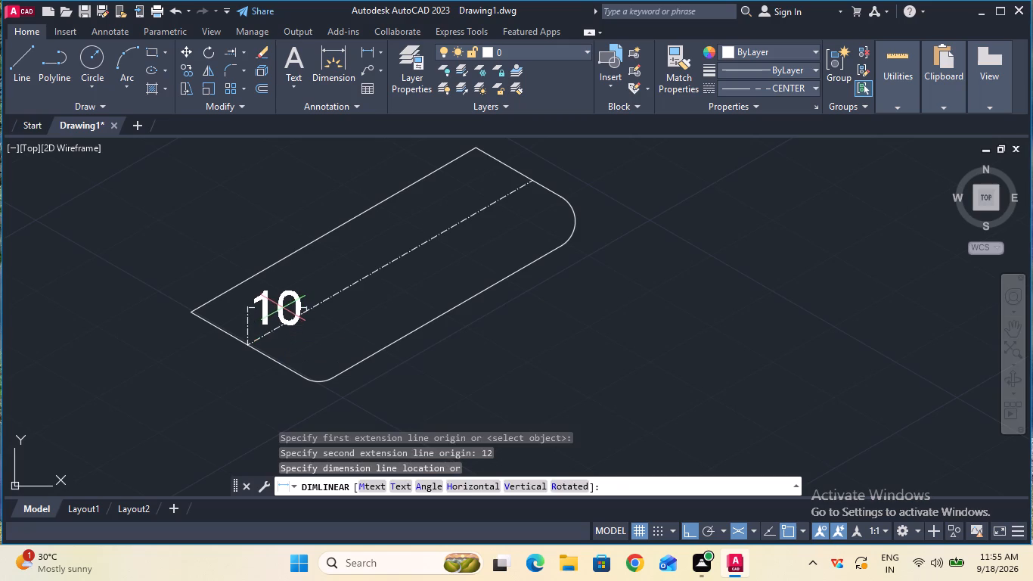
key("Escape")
Place a 12 mm aligned dimension along the centre line, starting from its end on the near short edge.
left_click(382, 59)
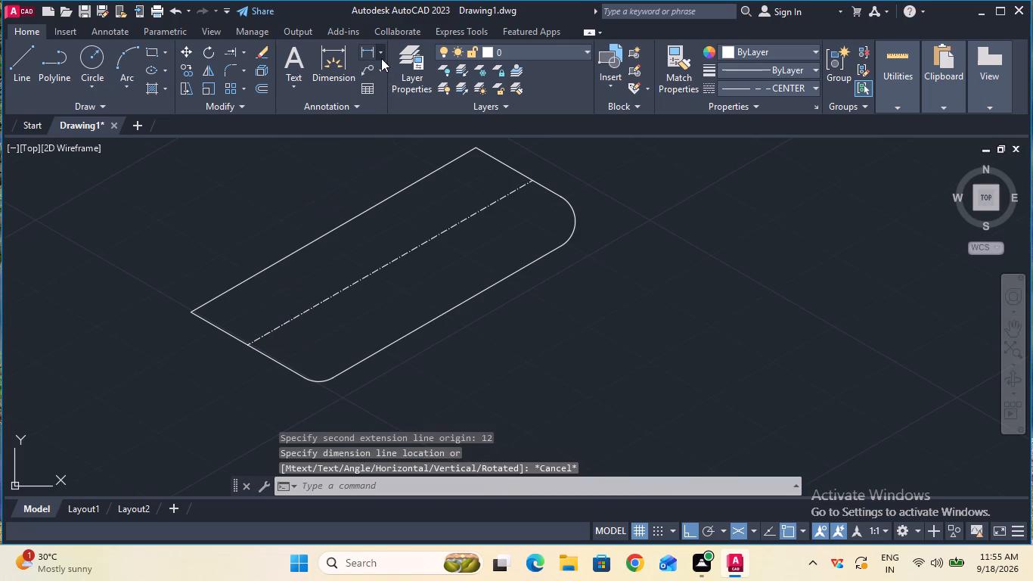
left_click(382, 103)
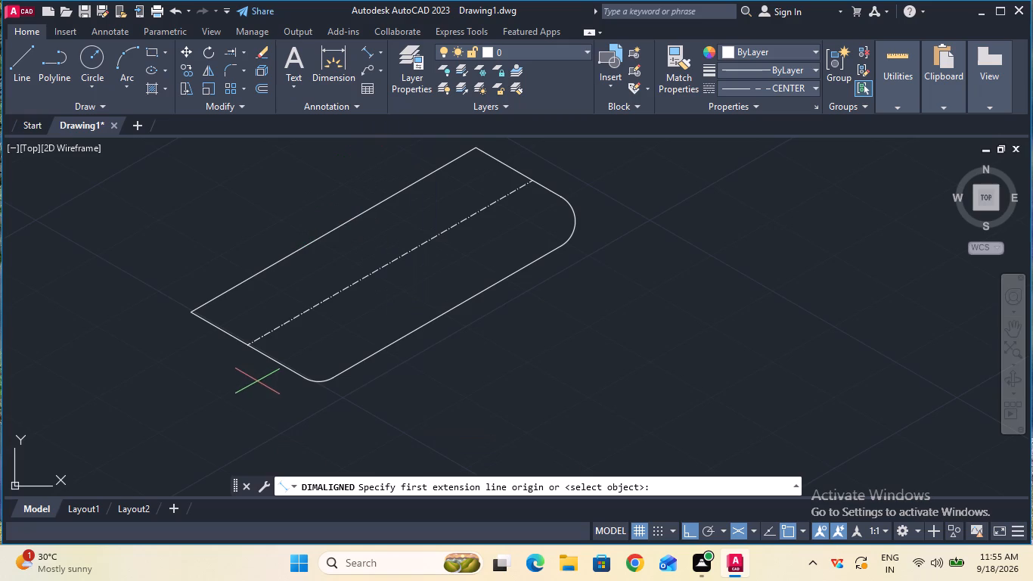
left_click(250, 343)
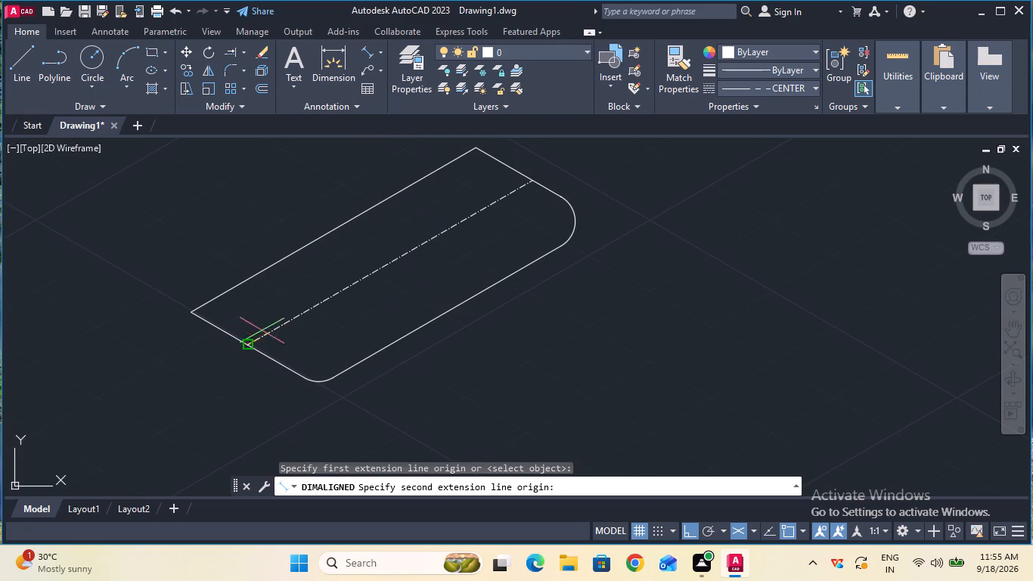
type("12")
key("Return")
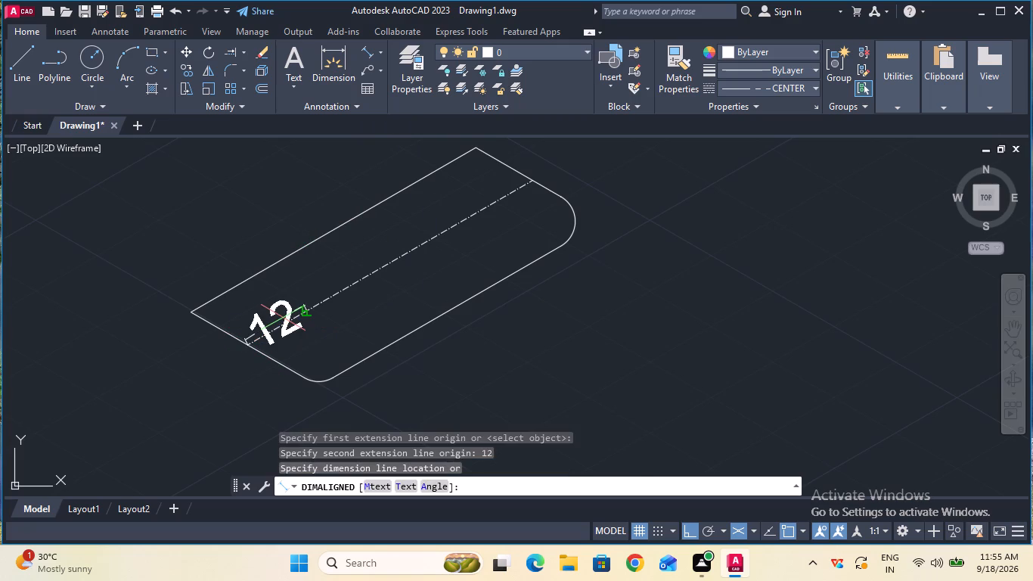
left_click(275, 292)
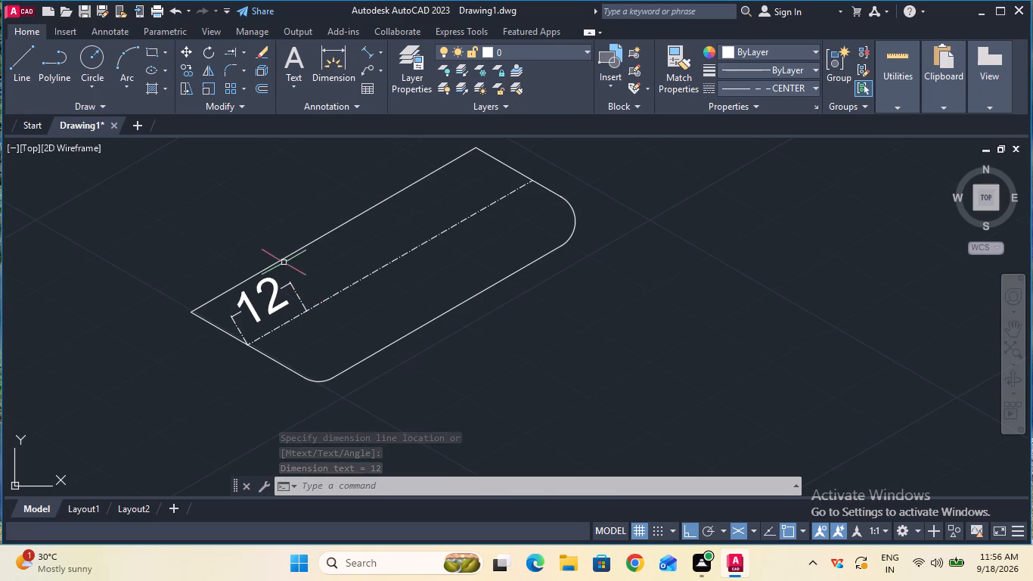
Start drawing another line with the CENTER linetype.
left_click(21, 69)
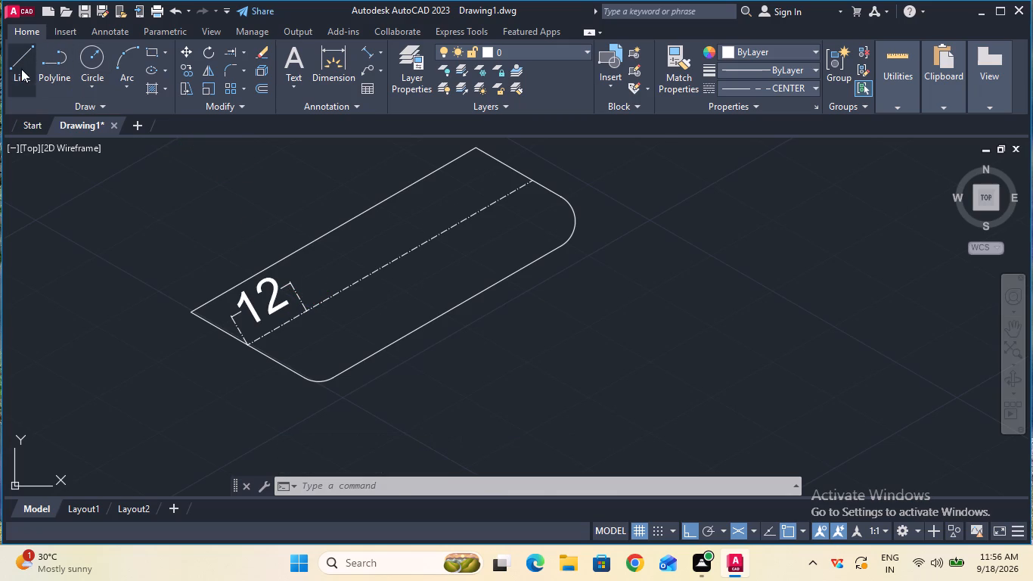
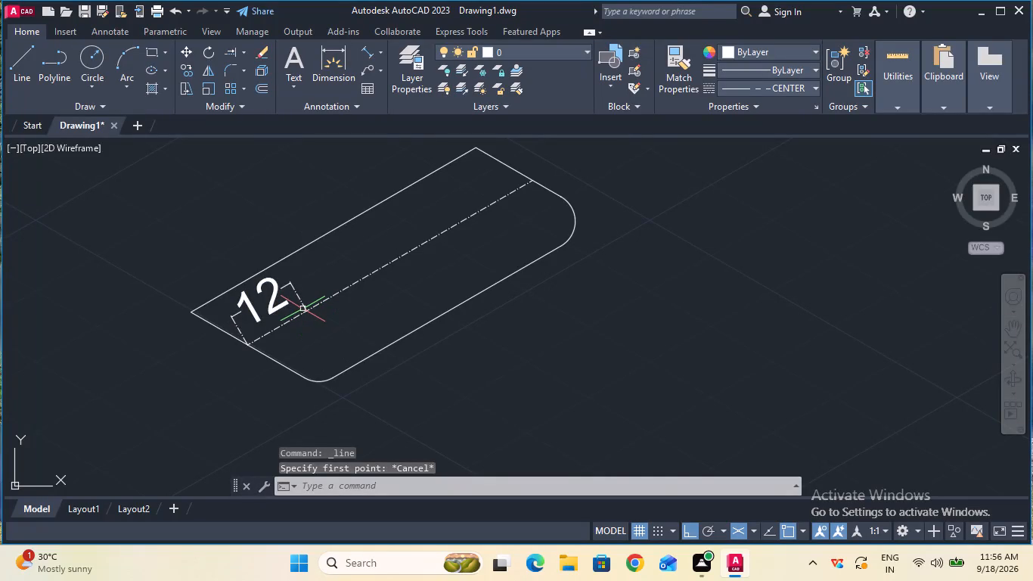
Delete the 12 mm aligned dimension on the centre line.
left_click(304, 307)
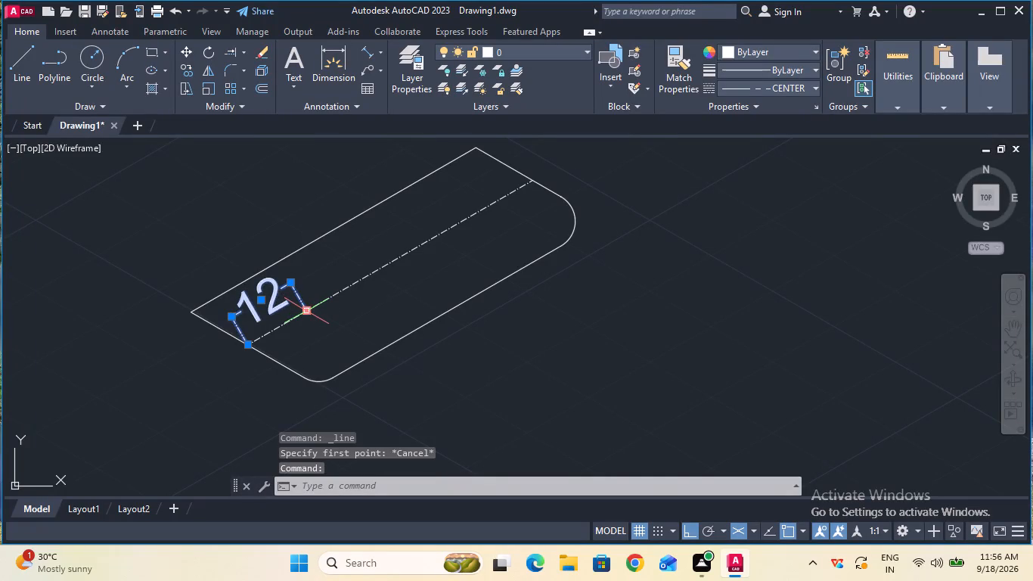
key("Delete")
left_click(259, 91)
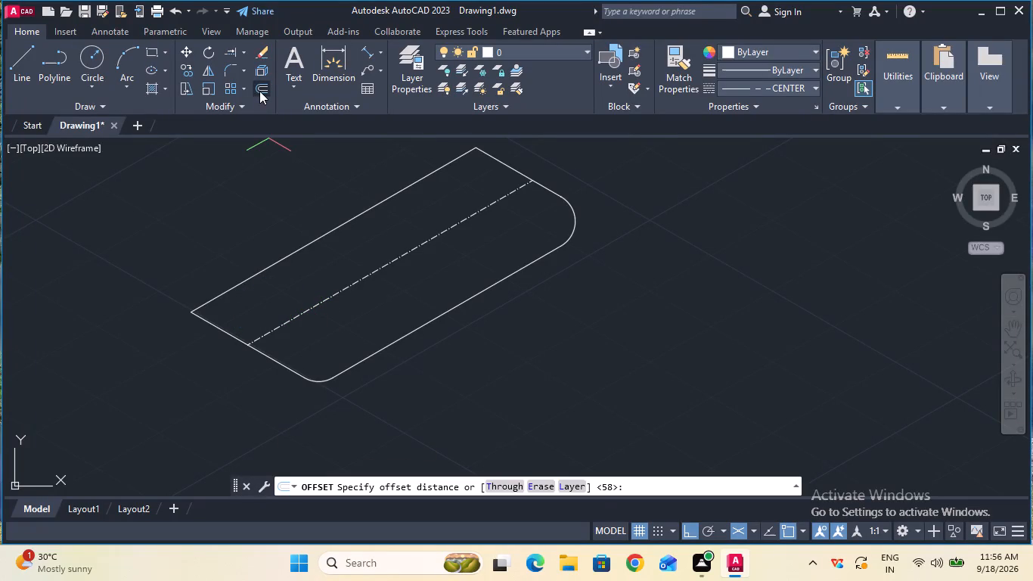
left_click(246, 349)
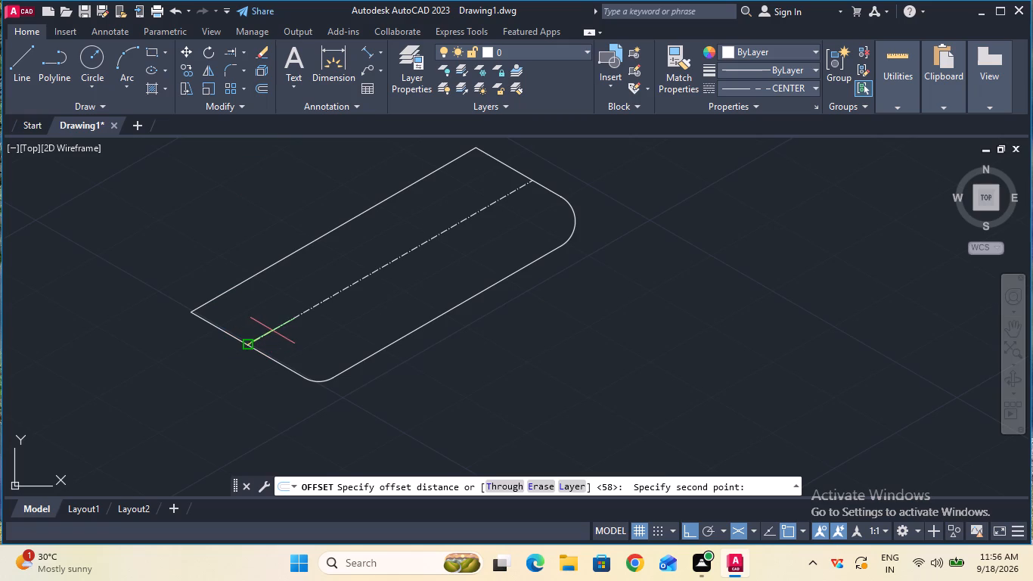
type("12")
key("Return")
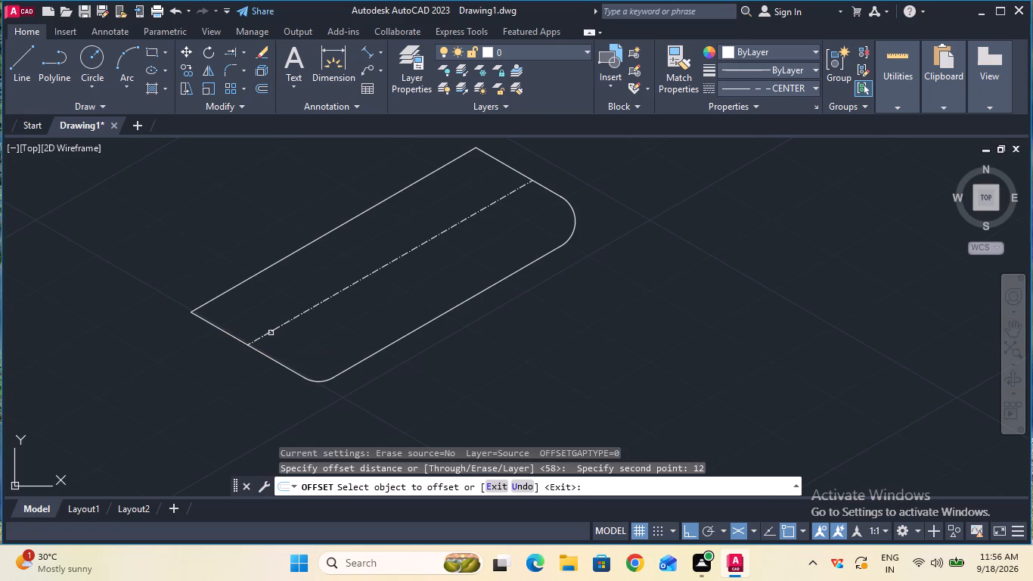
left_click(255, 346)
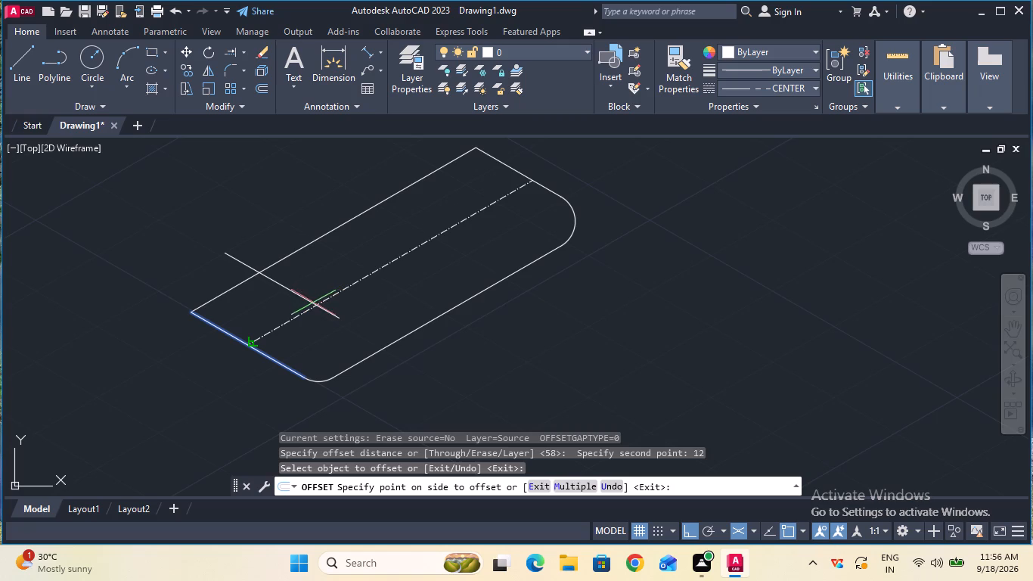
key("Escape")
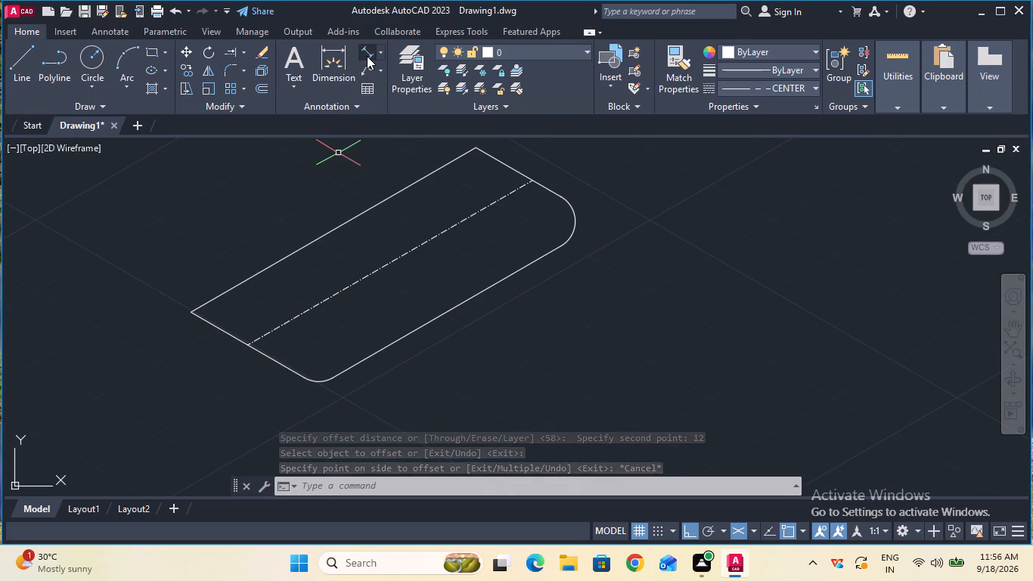
Offset the top face's near short edge inward by 12 mm.
left_click(262, 92)
left_click(248, 344)
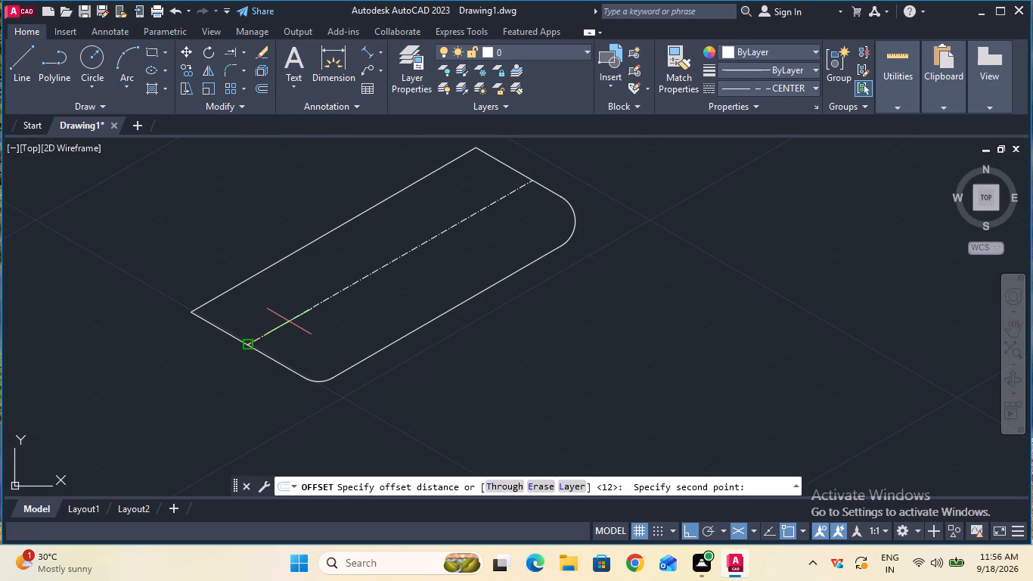
type("12")
key("Return")
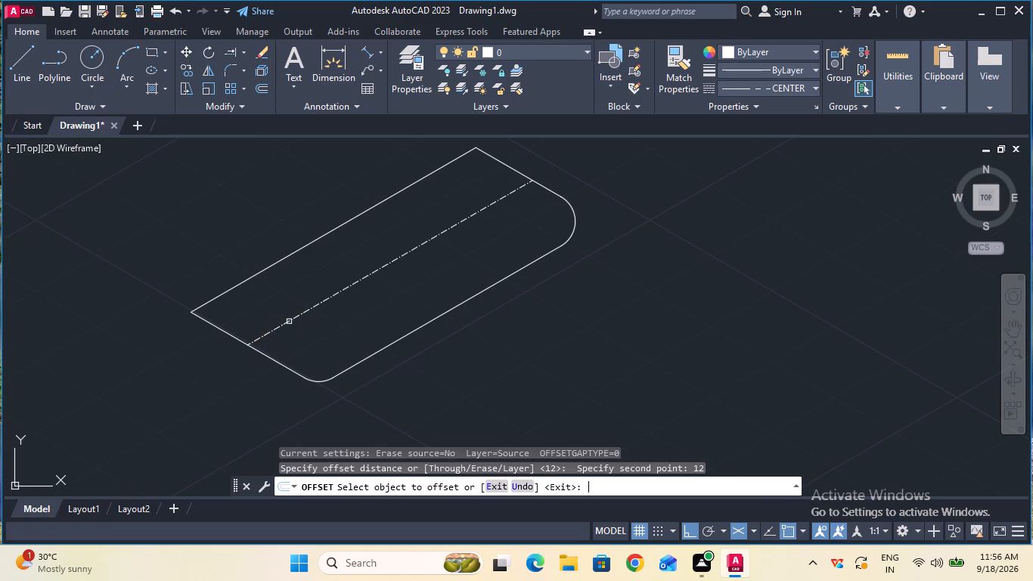
left_click(257, 350)
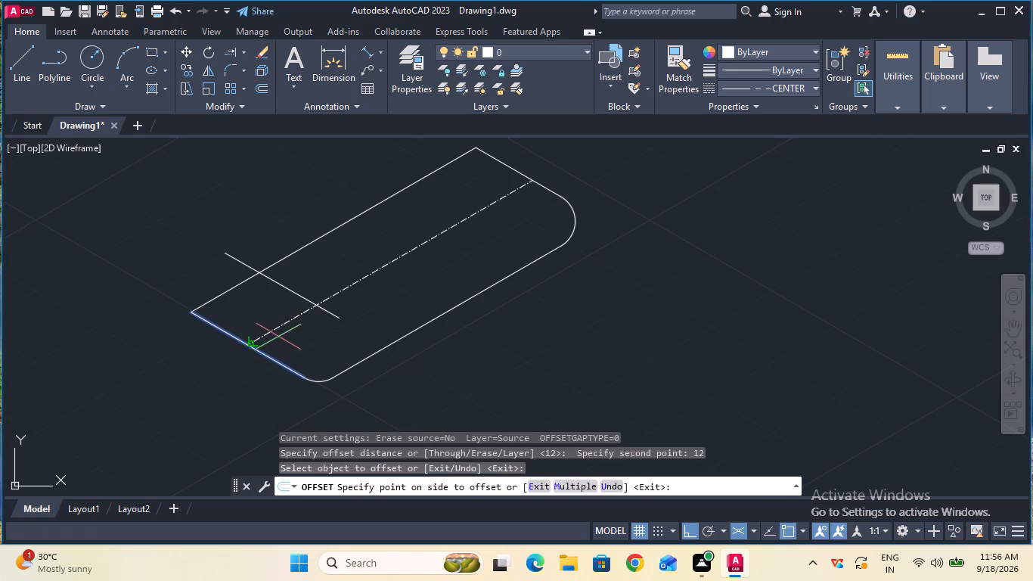
left_click(281, 334)
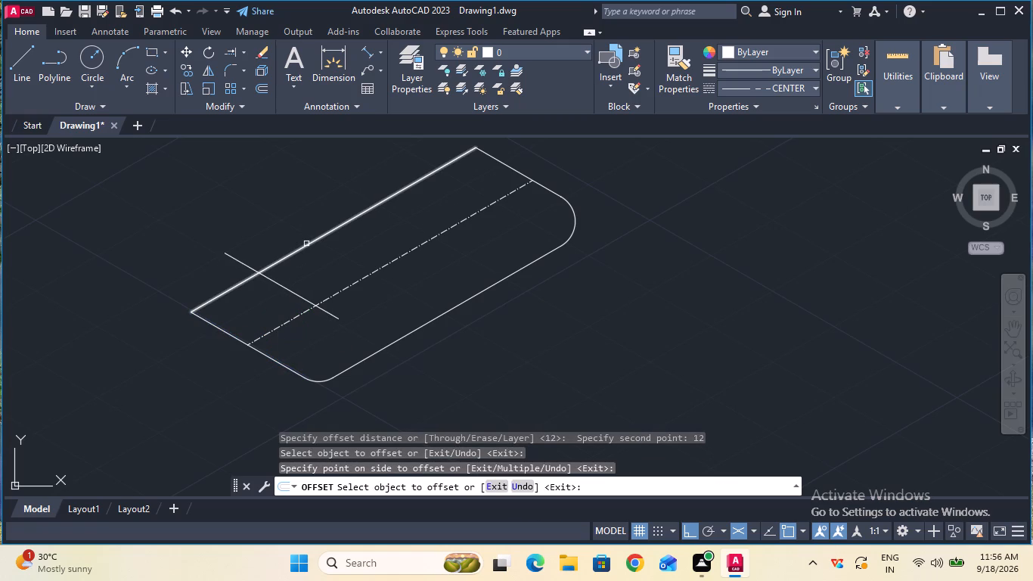
key("Escape")
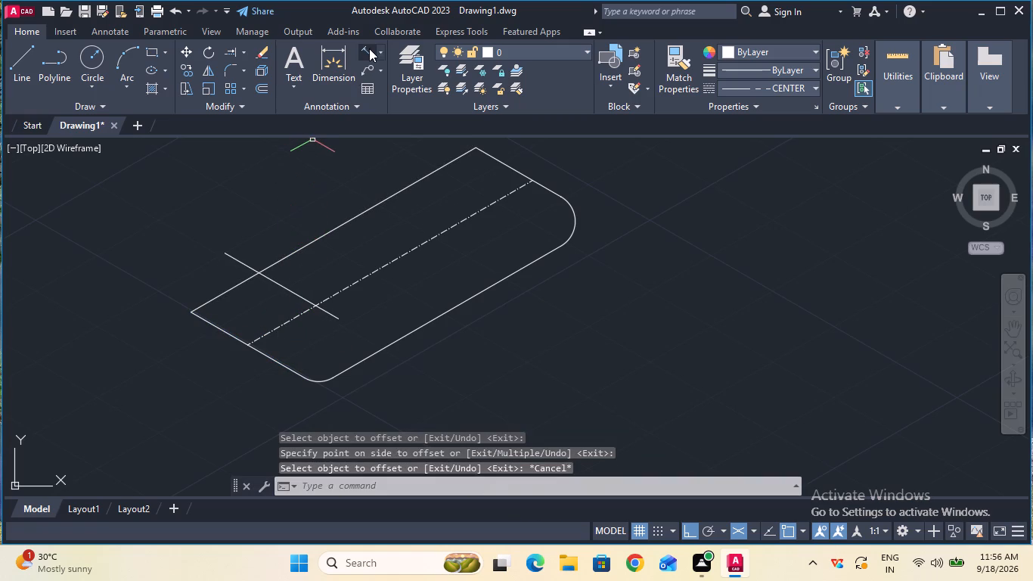
Check the distance along the centre line between the offset line and the near short edge with an aligned dimension, without placing it.
left_click(370, 47)
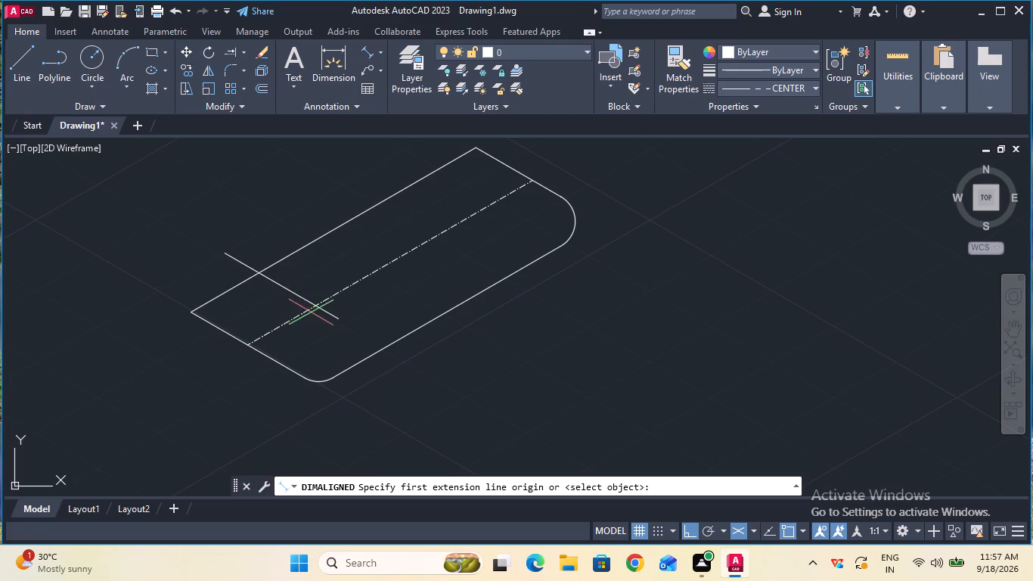
left_click(315, 302)
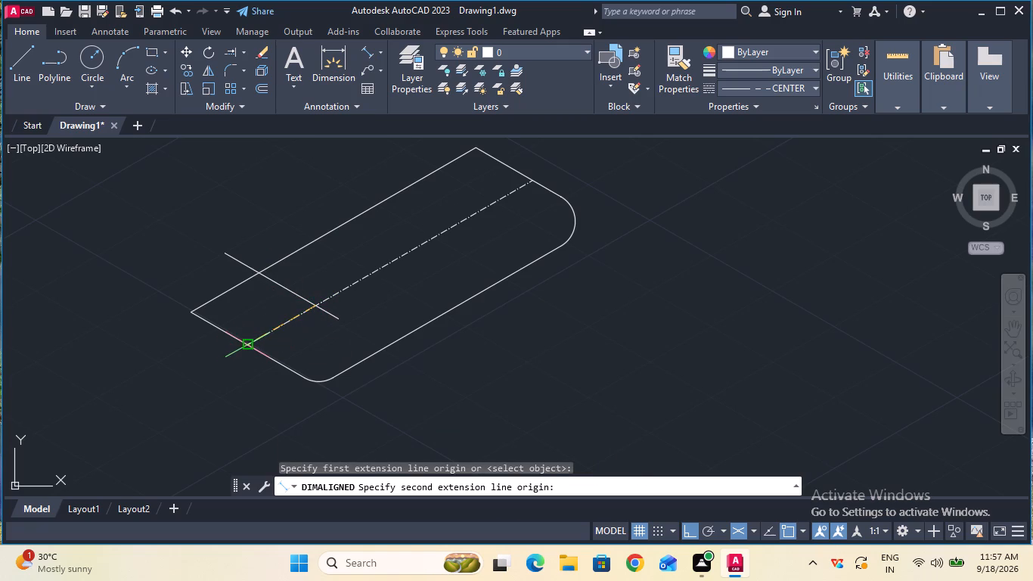
left_click(244, 345)
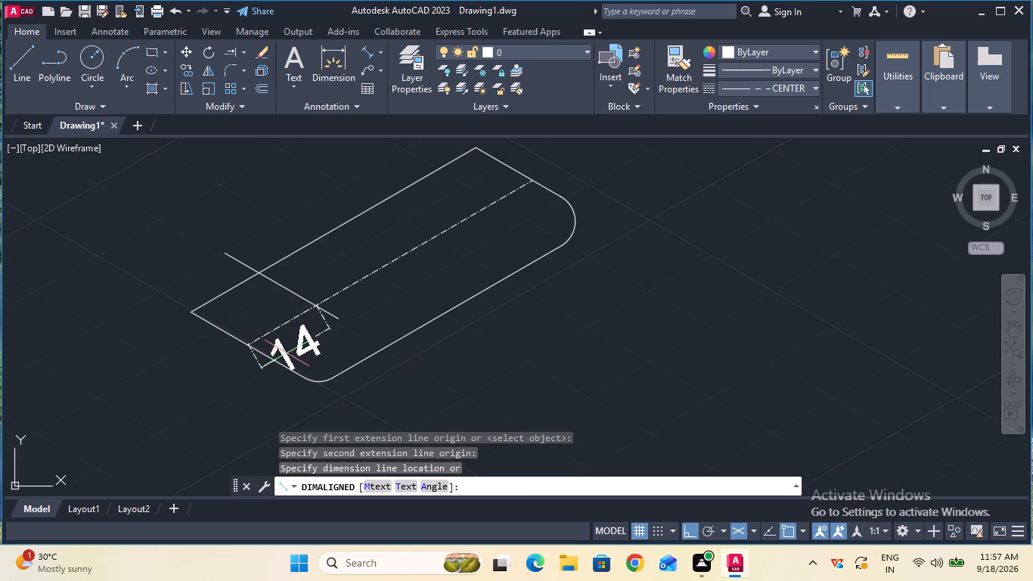
key("Escape")
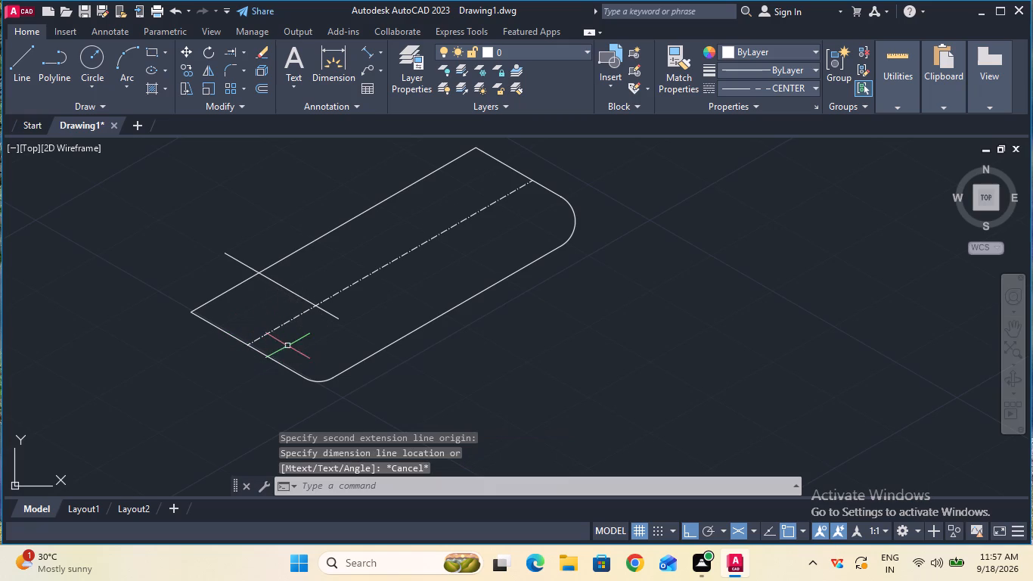
Offset the new cross line by 2 mm back towards the near short edge.
scroll(310, 326, "up", 1, "ctrl")
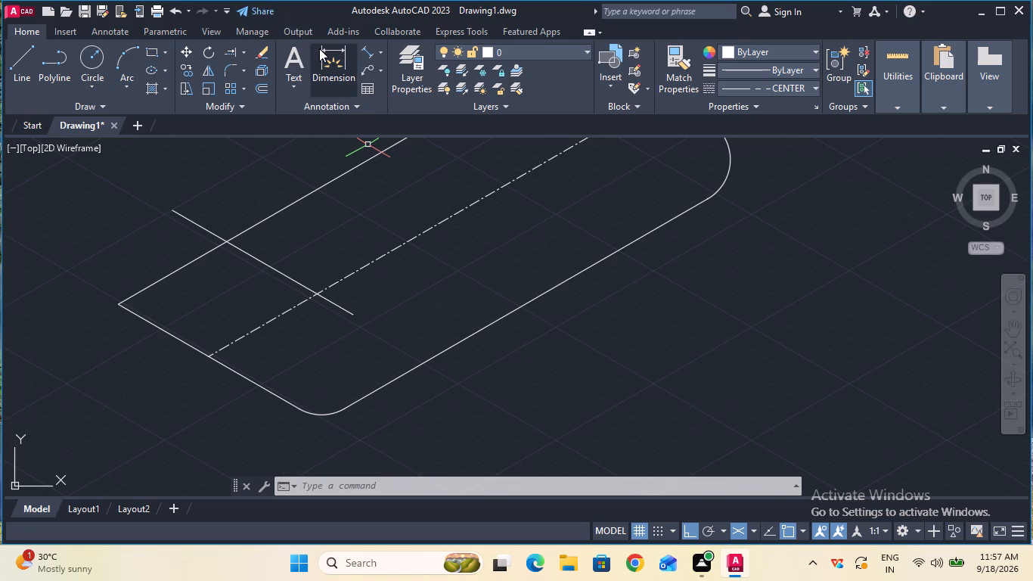
left_click(265, 90)
left_click(321, 297)
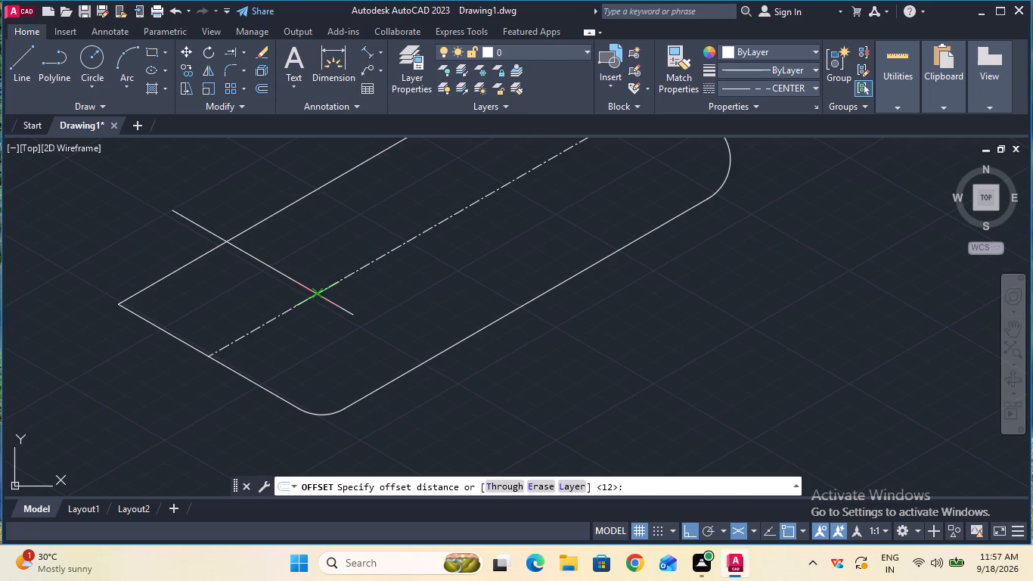
key("2")
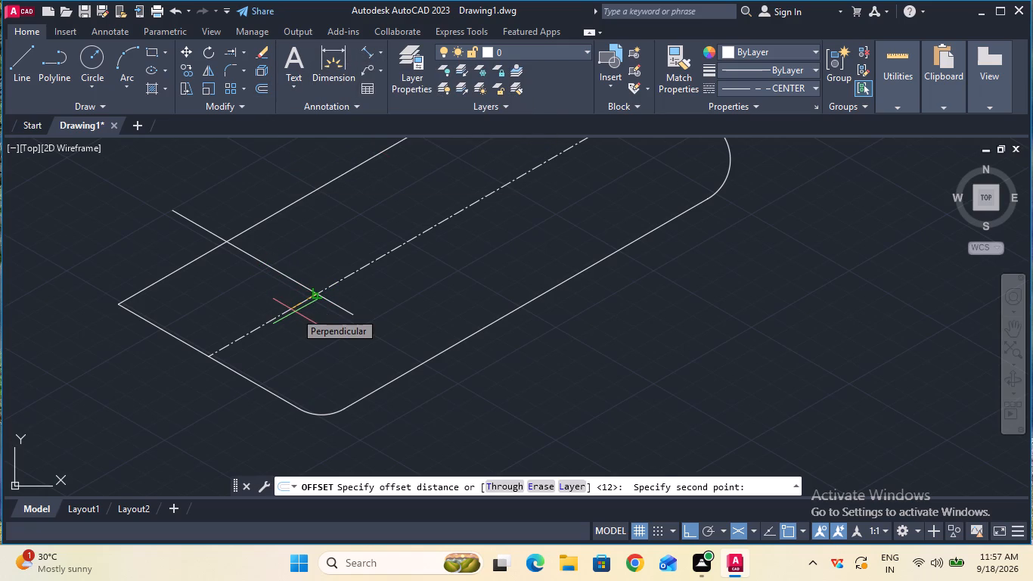
key("Return")
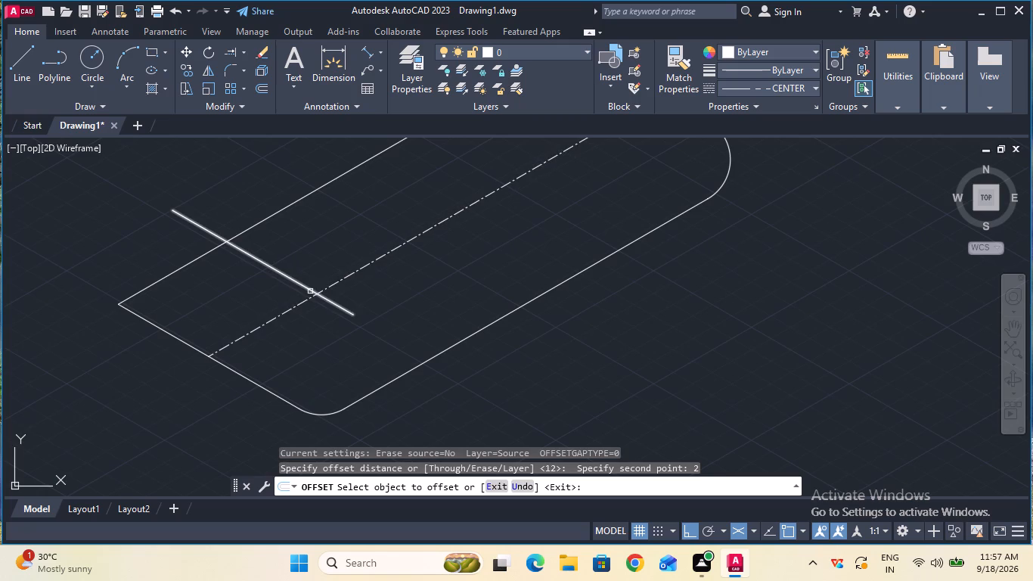
left_click(310, 291)
left_click(301, 299)
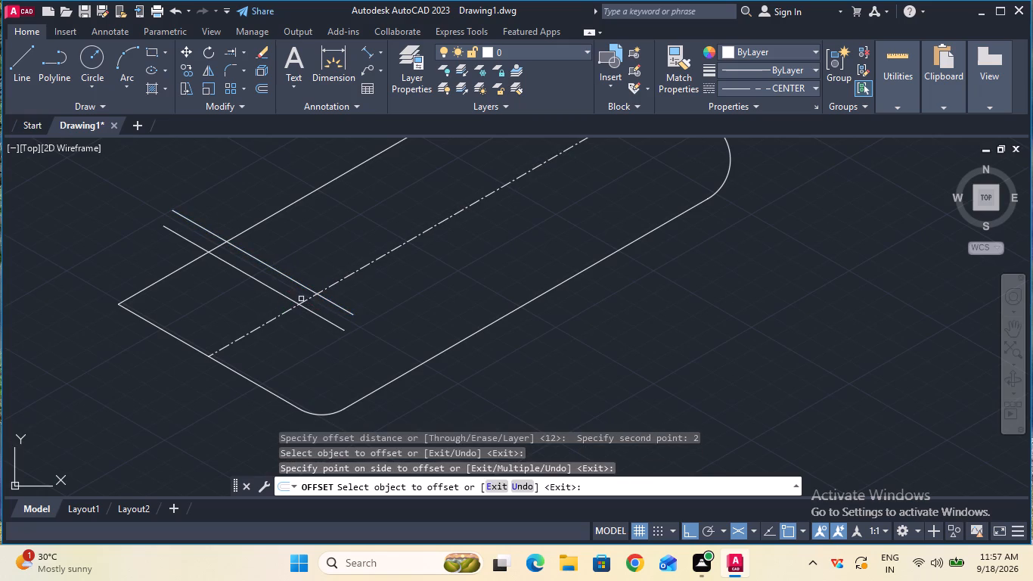
key("Escape")
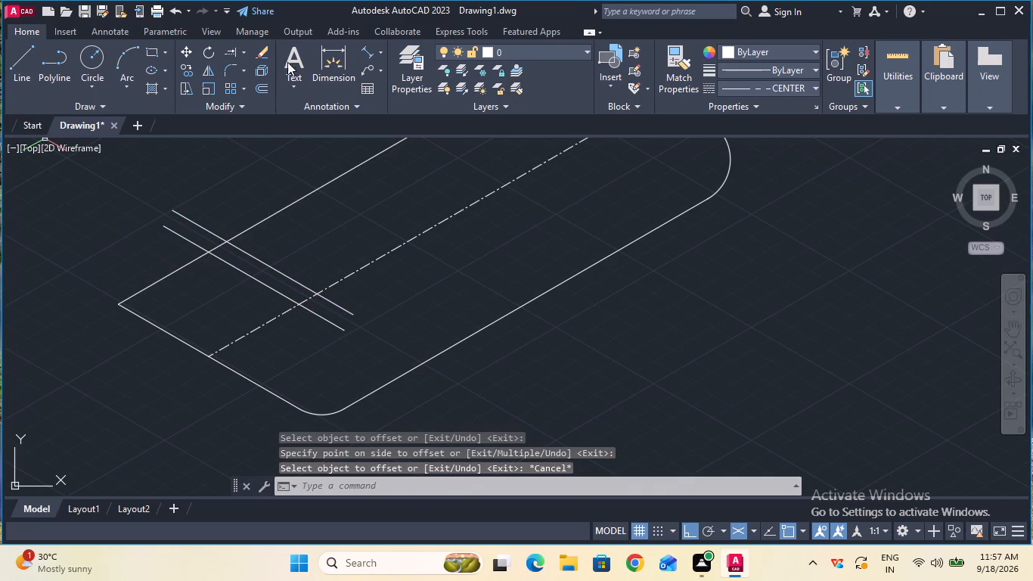
Check the distance along the centre line from the near short edge to the second offset line with an aligned dimension, without placing it.
left_click(361, 53)
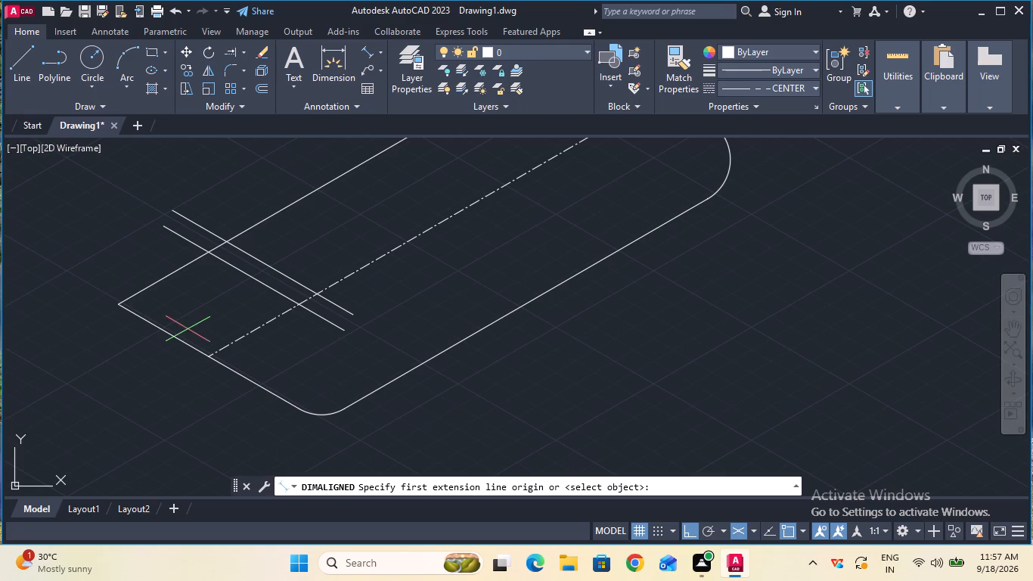
left_click(209, 360)
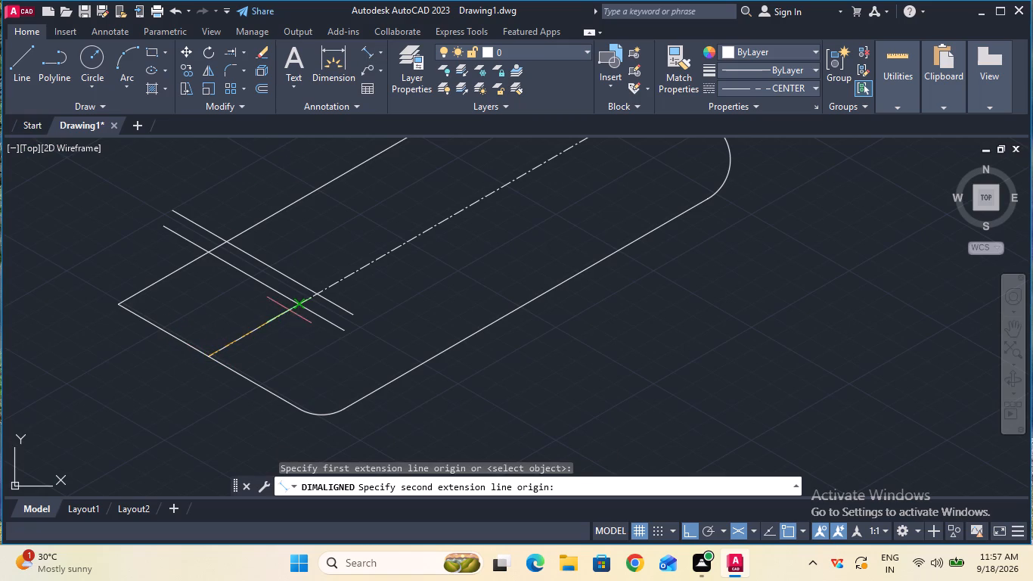
left_click(296, 306)
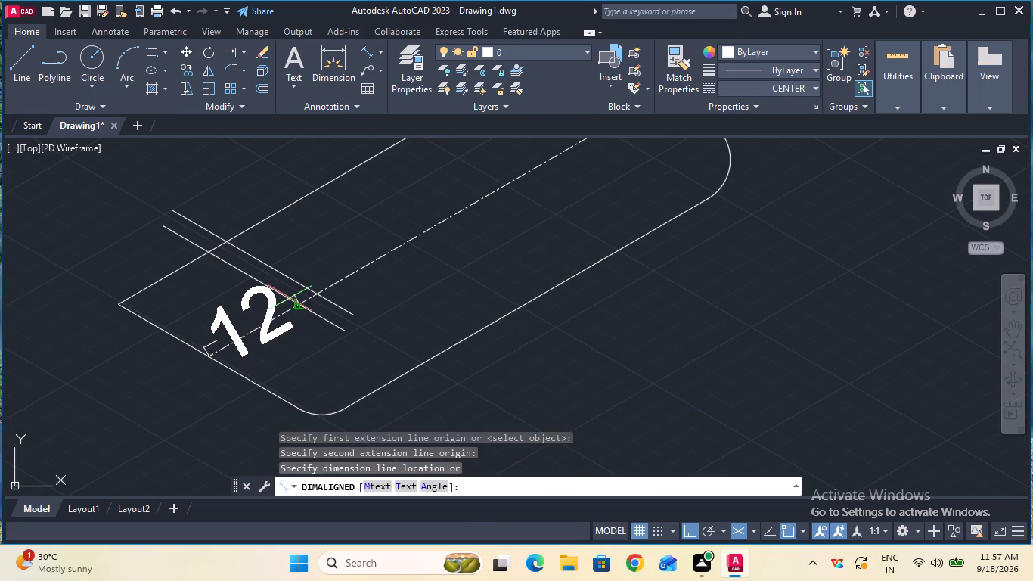
key("Escape")
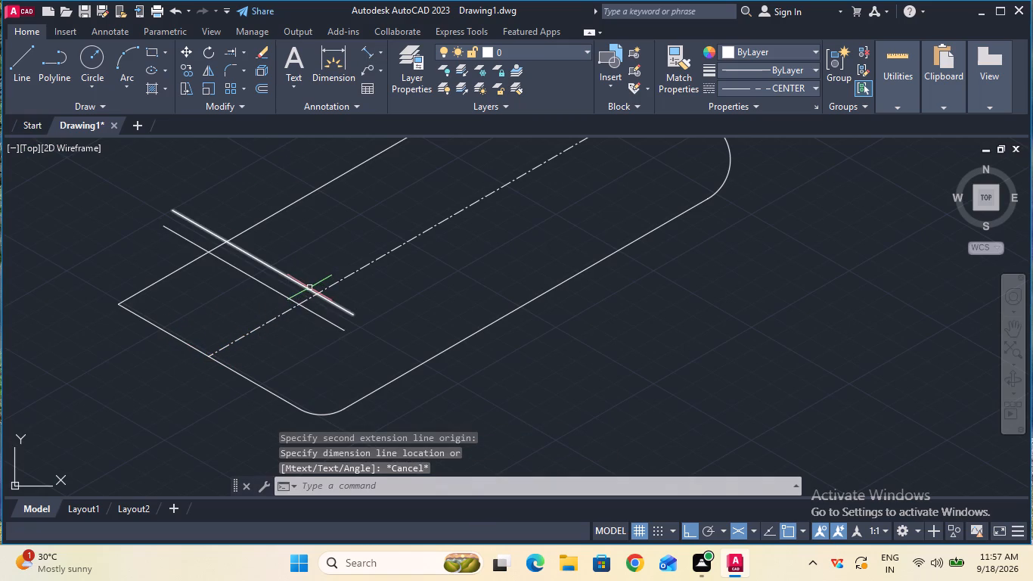
Delete the first offset line, the one farther from the near short edge.
left_click(309, 287)
key("Delete")
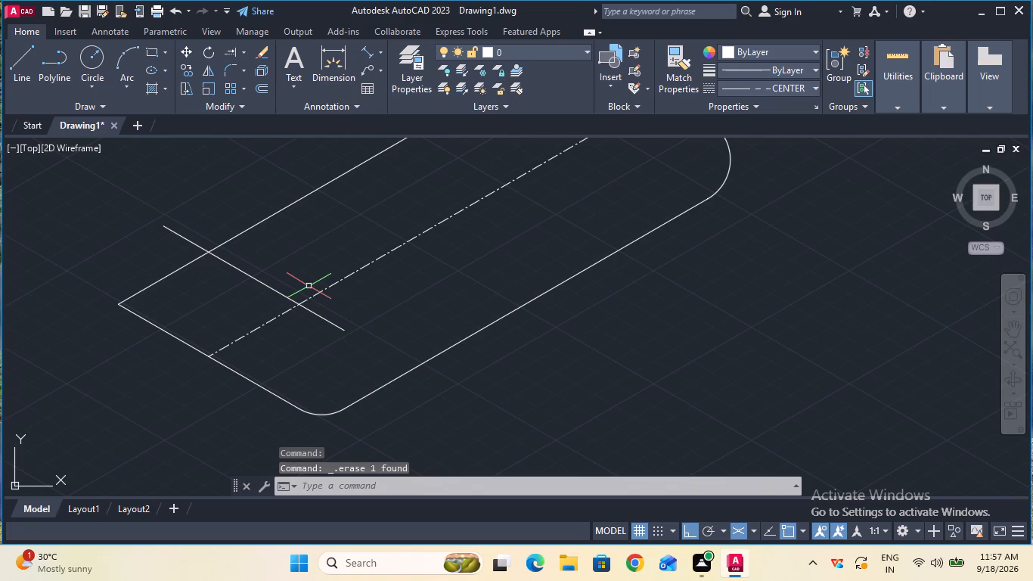
Extend the remaining cross line to meet the long edge on the rounded-corner side of the top face.
left_click(233, 52)
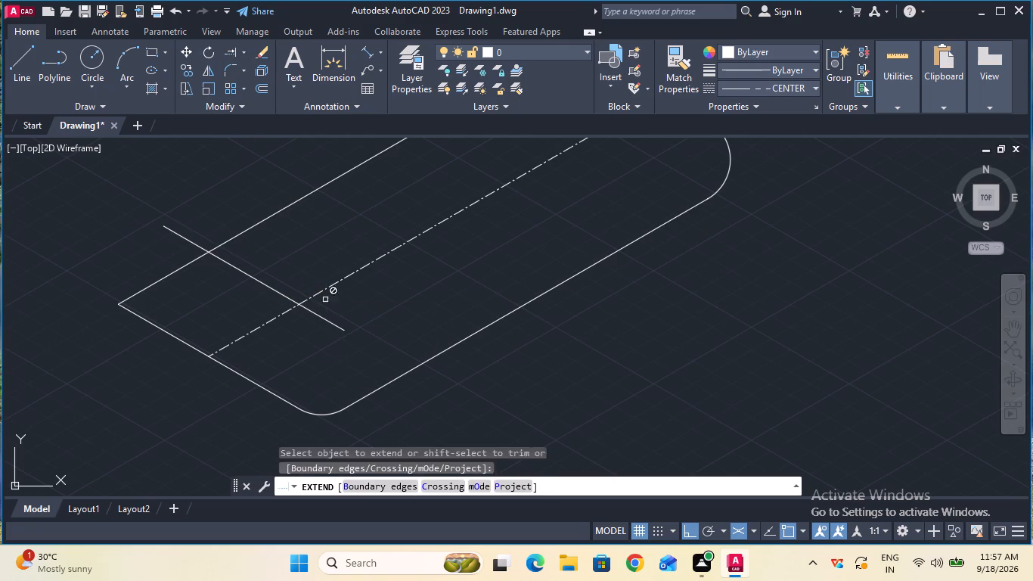
left_click(329, 318)
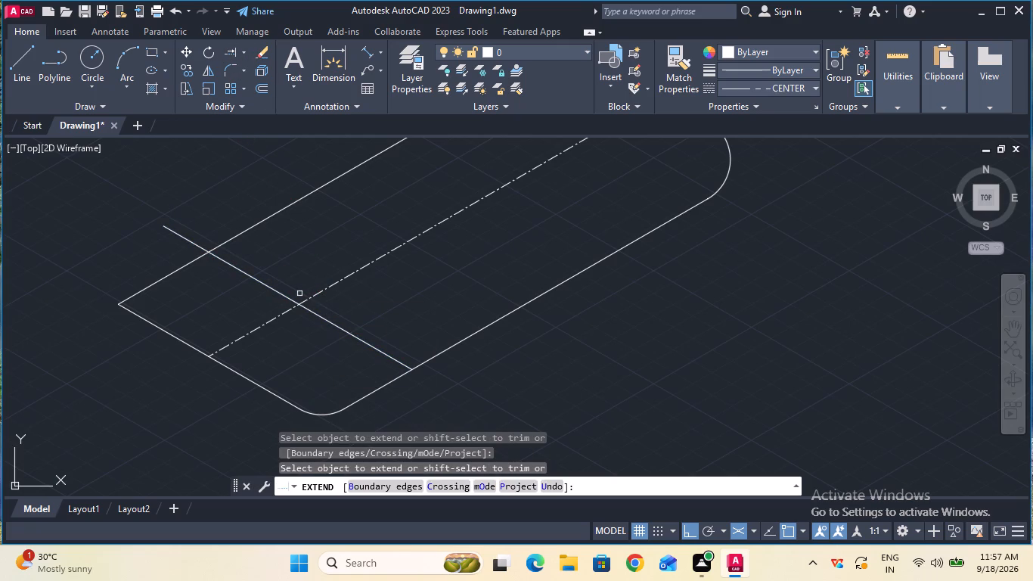
key("Escape")
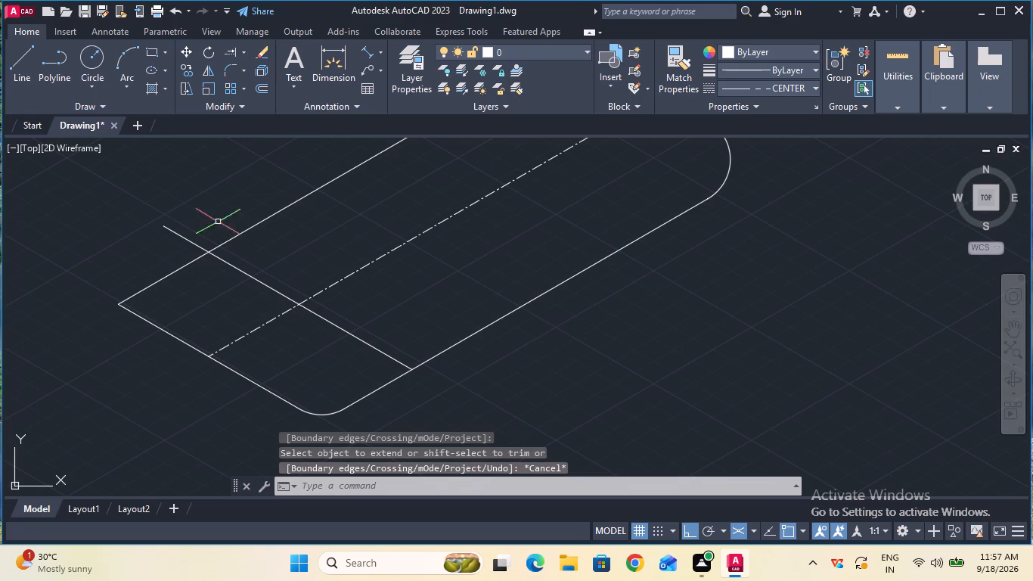
Trim the cross line's overhanging end beyond the opposite long edge of the top face.
left_click(244, 49)
left_click(255, 82)
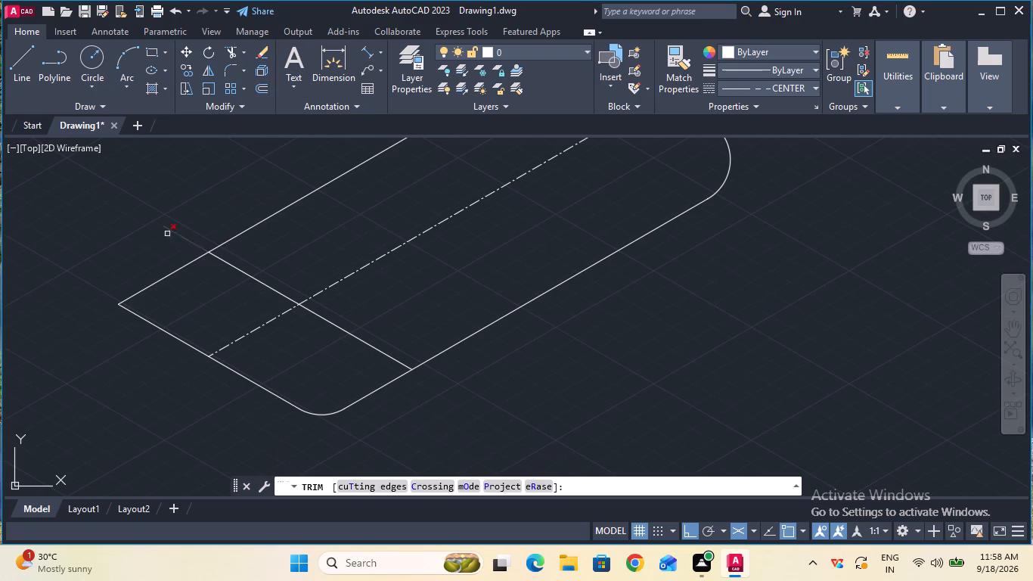
left_click(182, 235)
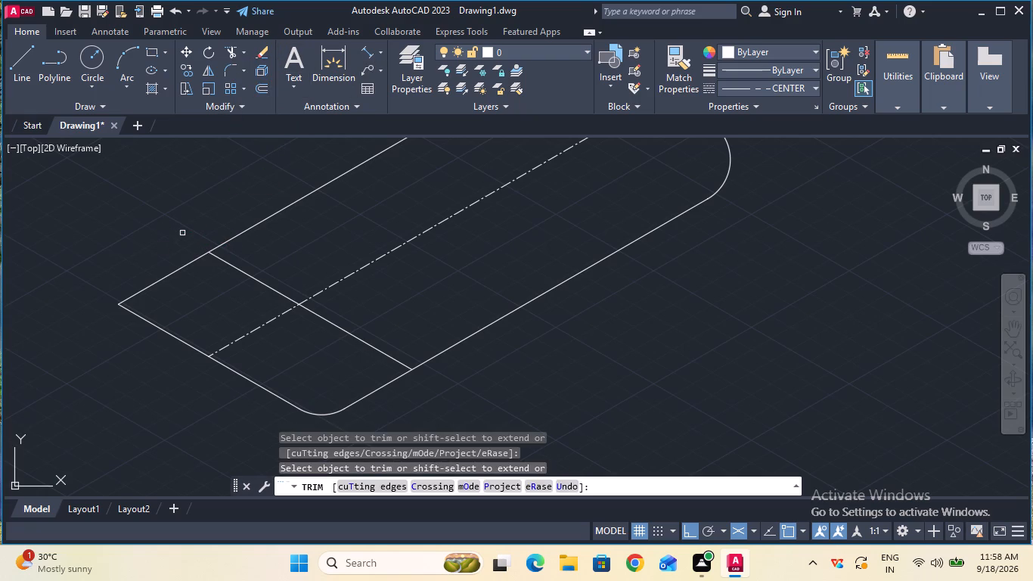
scroll(182, 233, "down", 2, "ctrl")
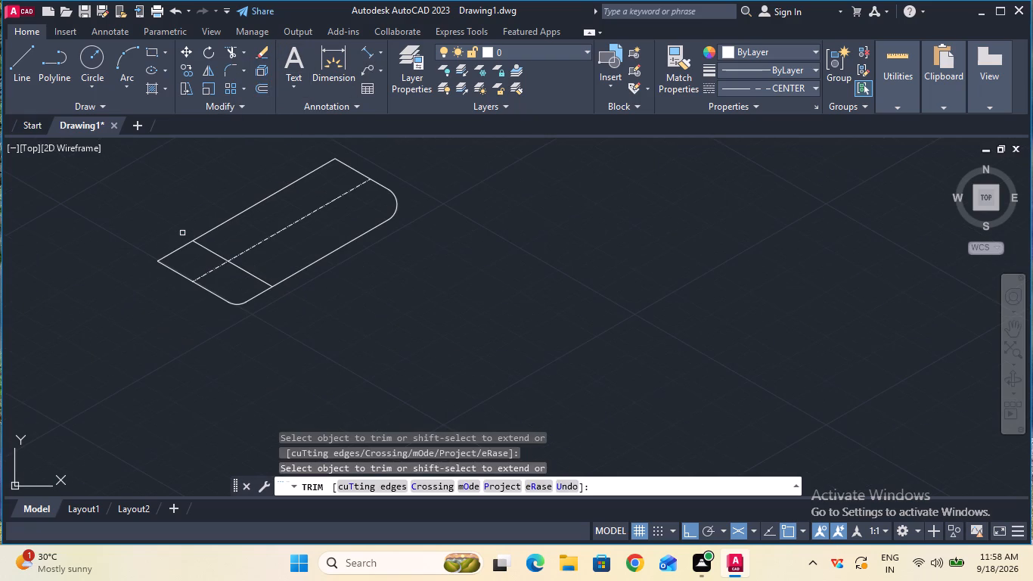
scroll(182, 233, "up", 2, "ctrl")
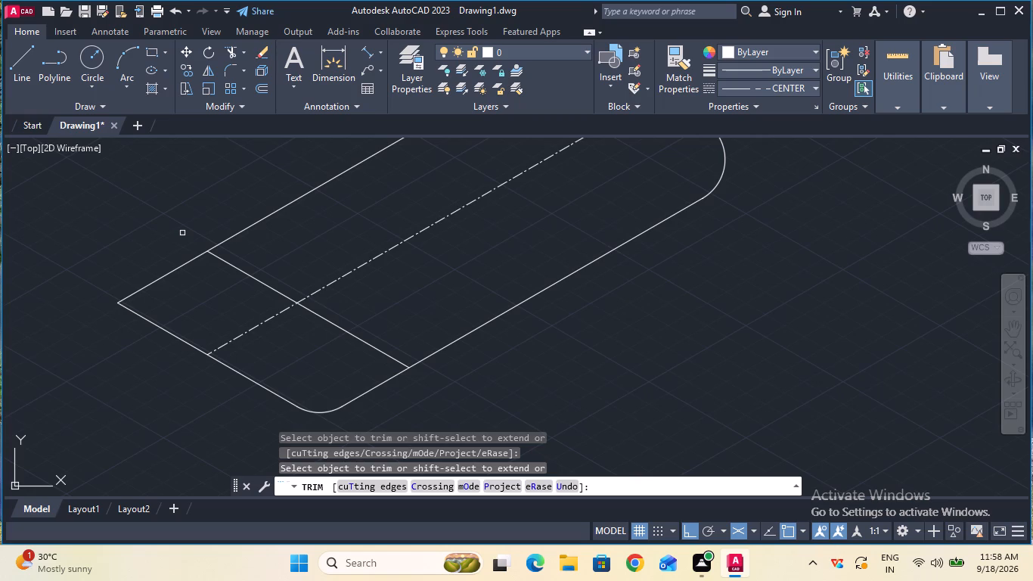
key("Escape")
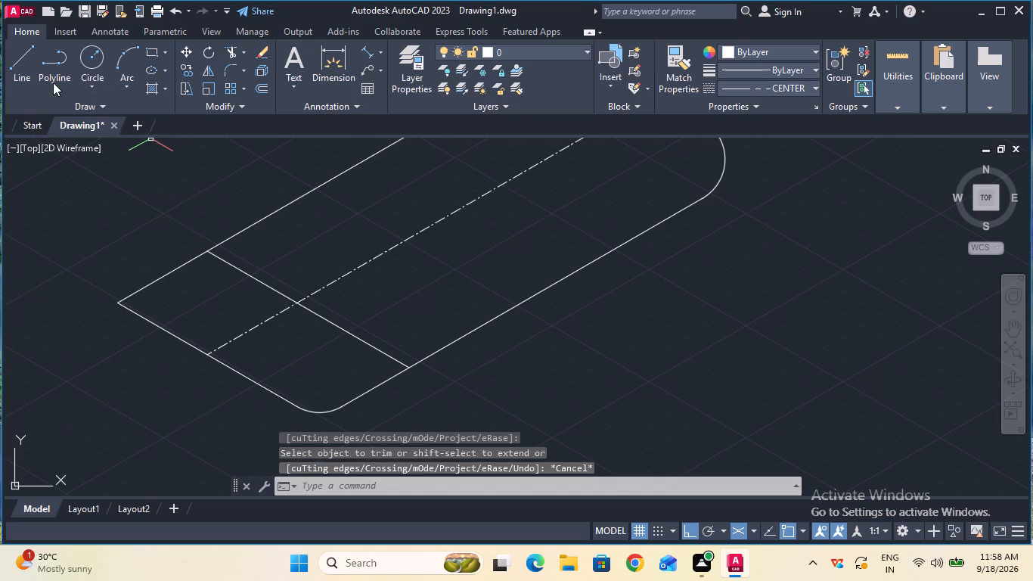
Draw a 5 mm radius isocircle centred where the centre line and the cross line intersect on the top face.
left_click(87, 66)
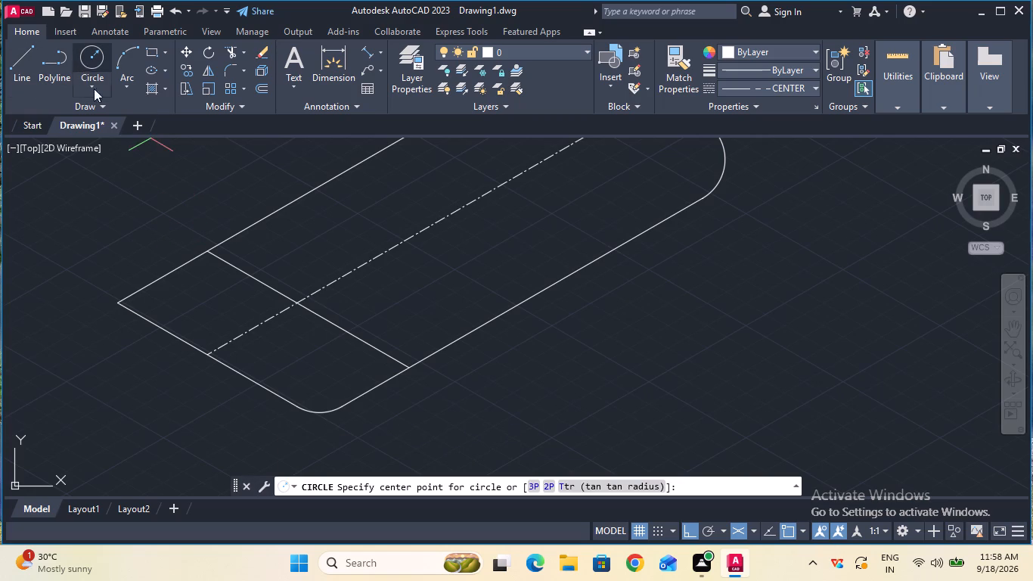
key("Escape")
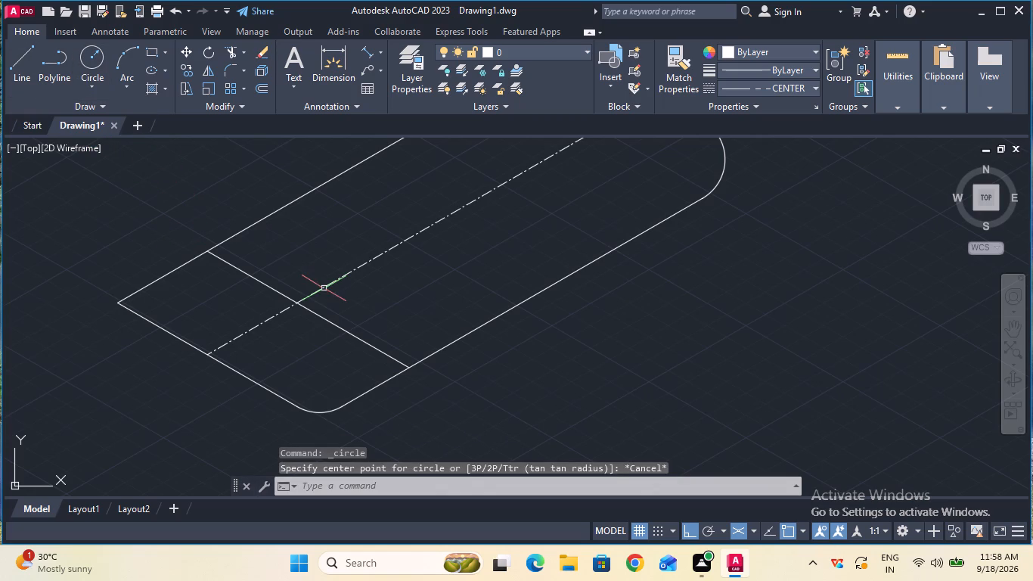
key("e")
type("ll")
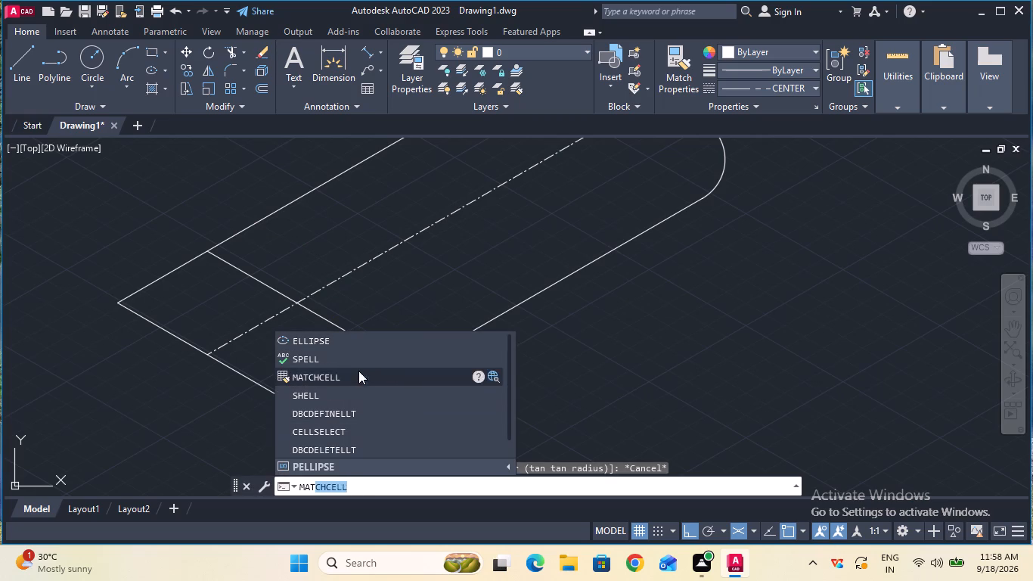
left_click(354, 344)
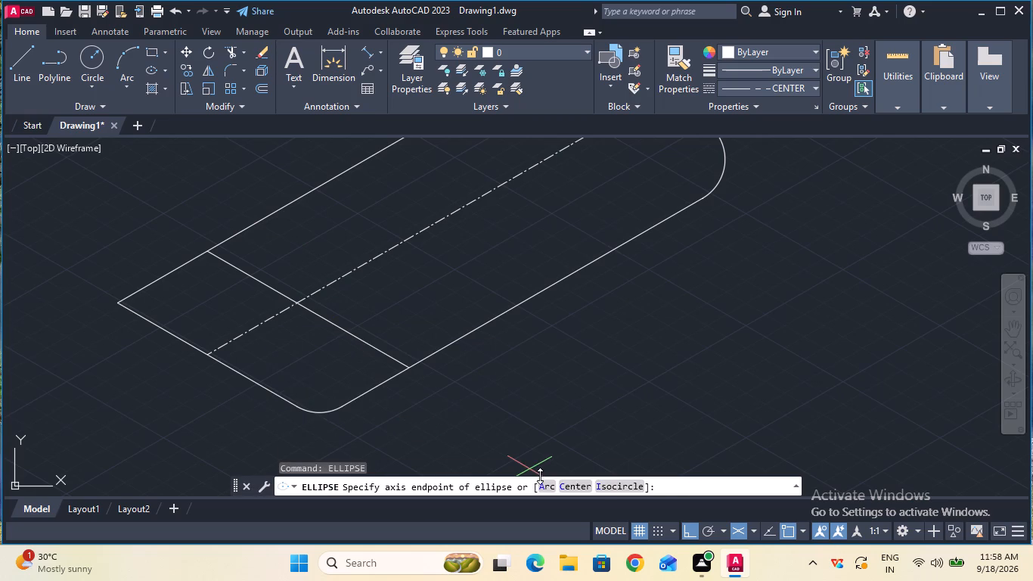
left_click(613, 484)
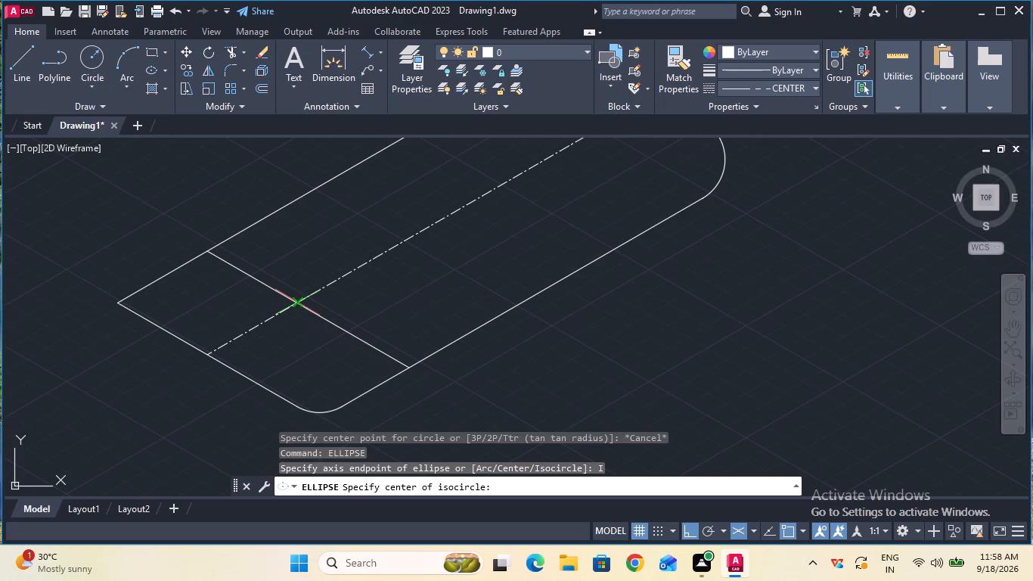
left_click(294, 304)
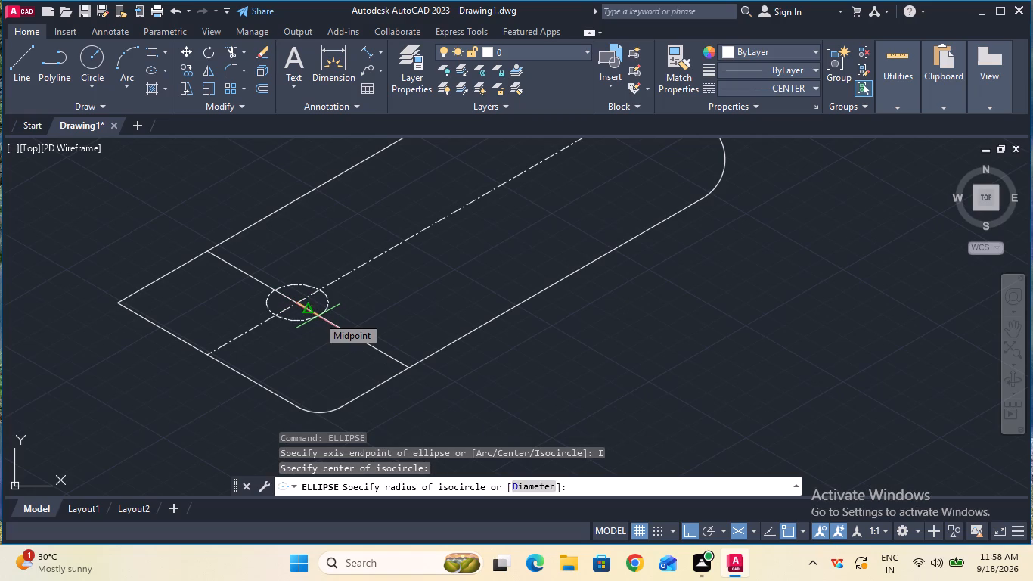
key("5")
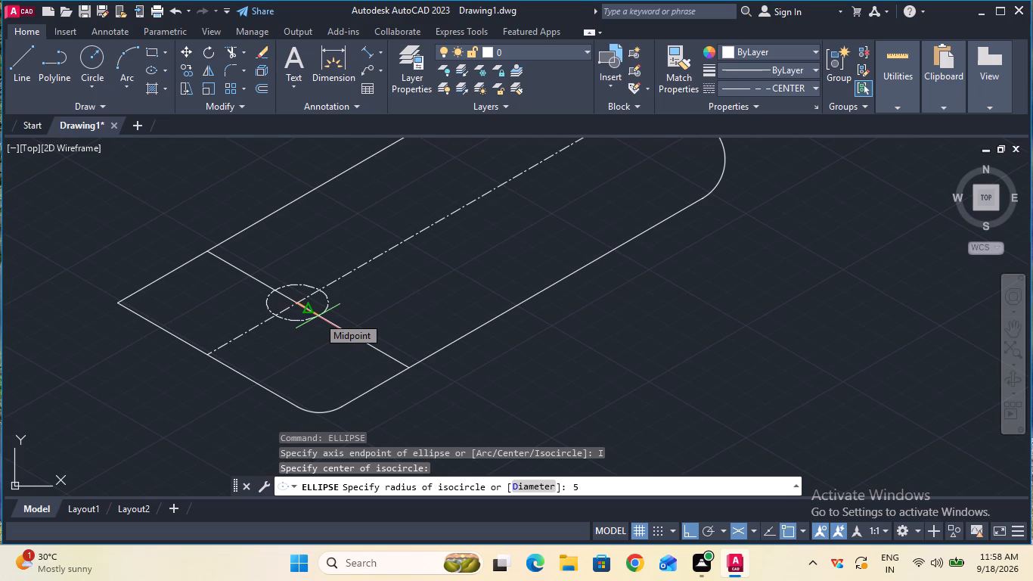
key("Return")
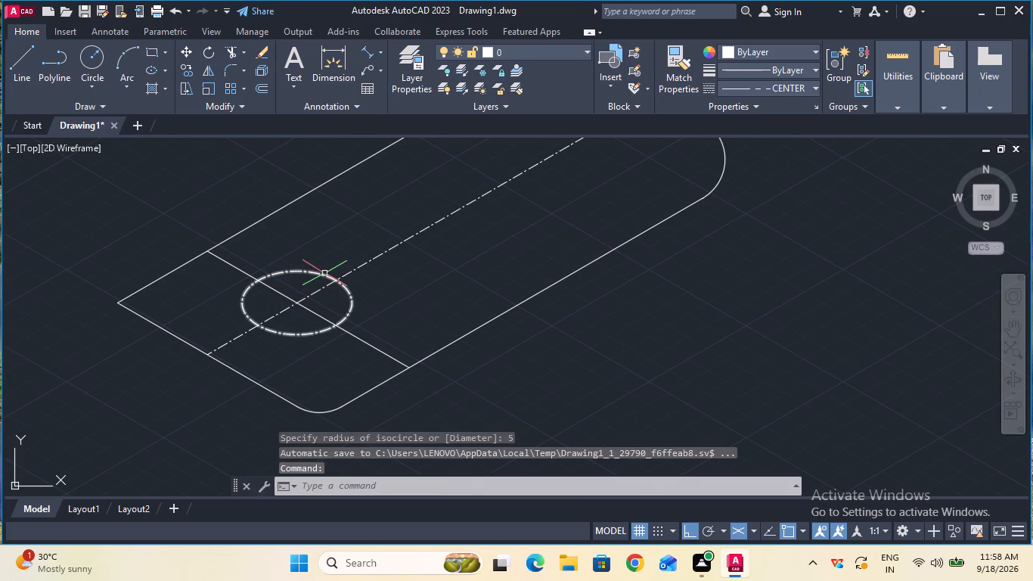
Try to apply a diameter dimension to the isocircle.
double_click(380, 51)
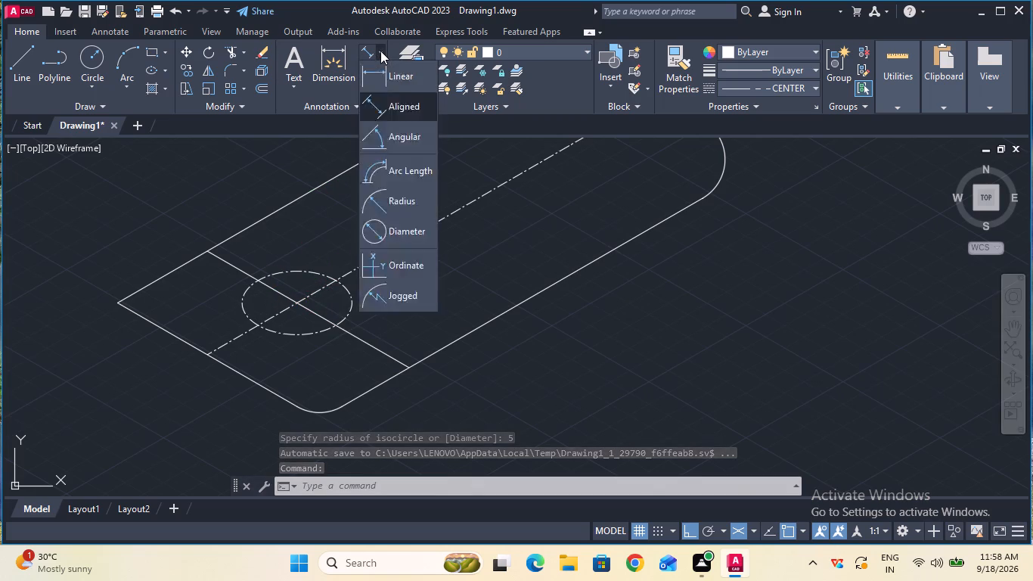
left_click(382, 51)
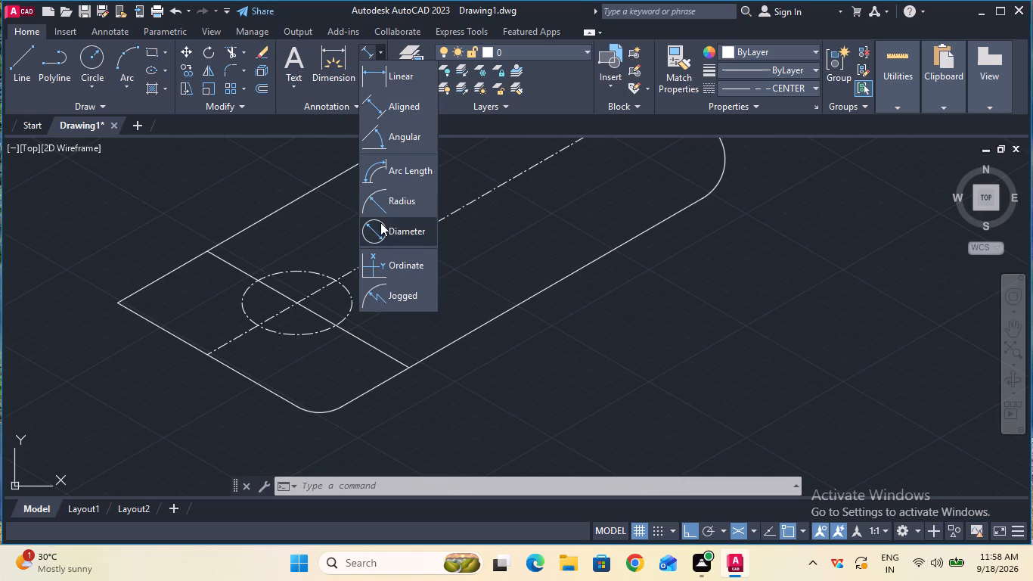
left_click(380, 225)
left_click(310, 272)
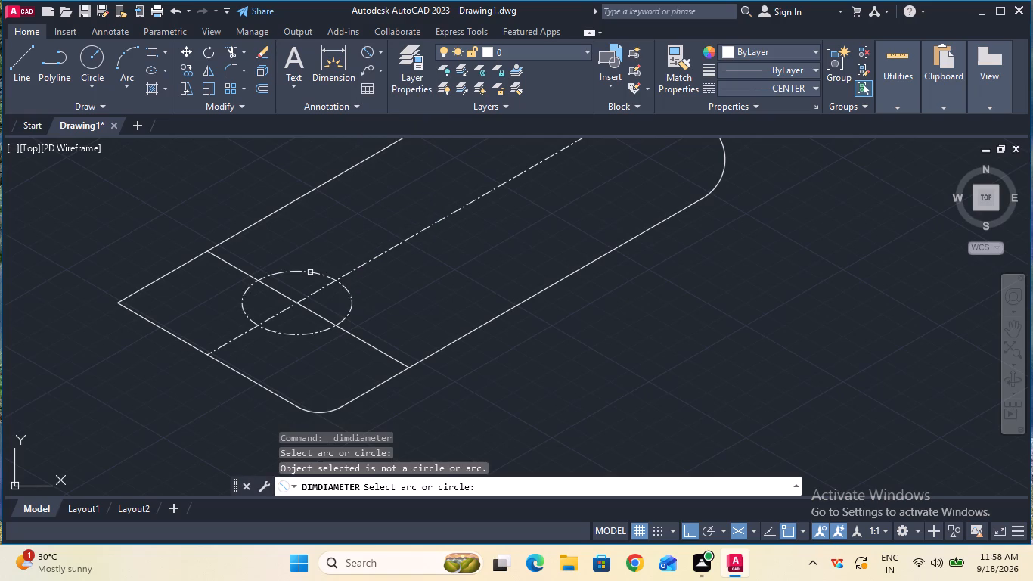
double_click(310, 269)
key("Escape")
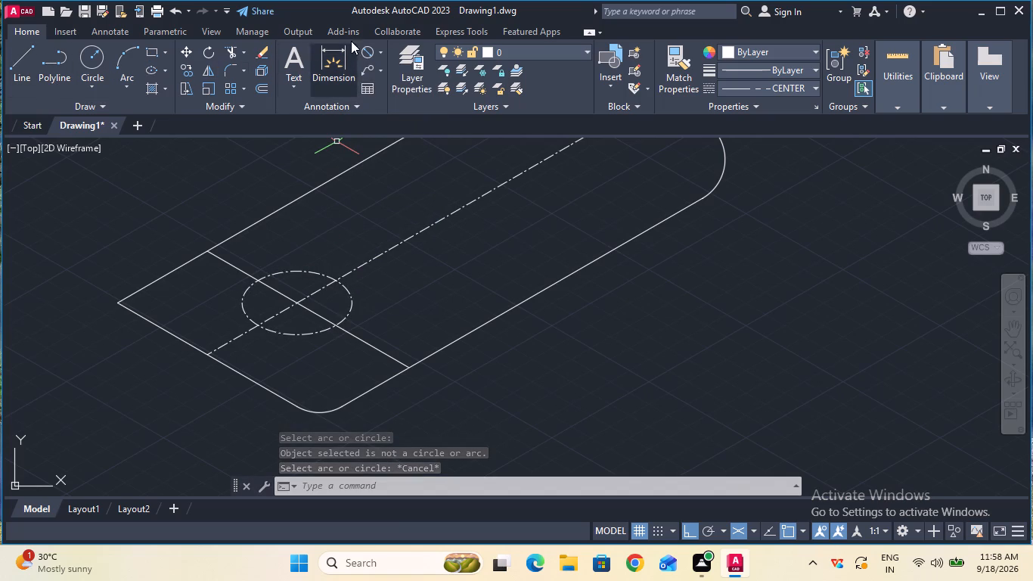
Check the isocircle's width along the centre line with an aligned dimension, without placing it.
left_click(385, 48)
left_click(379, 53)
left_click(378, 49)
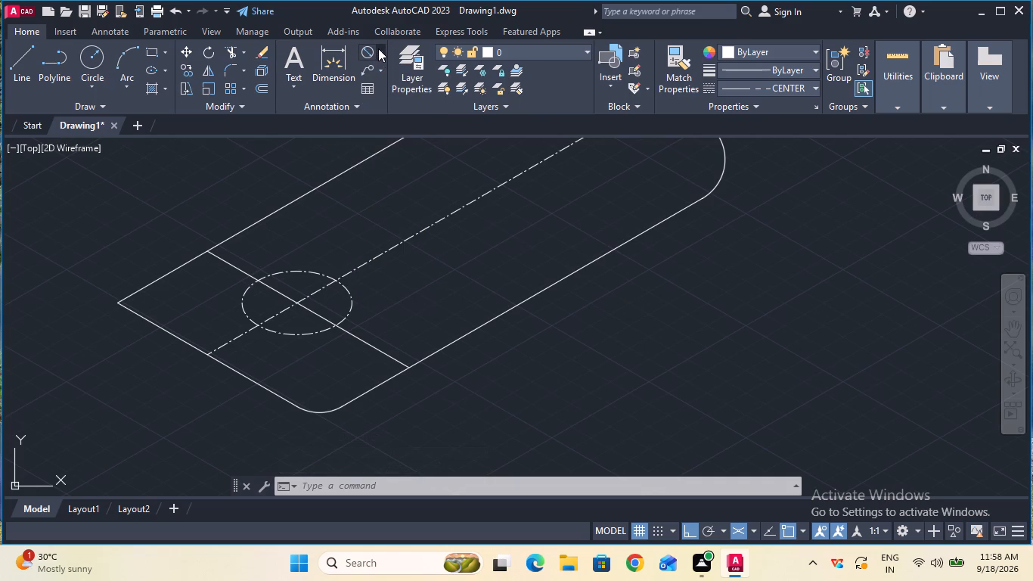
left_click(379, 101)
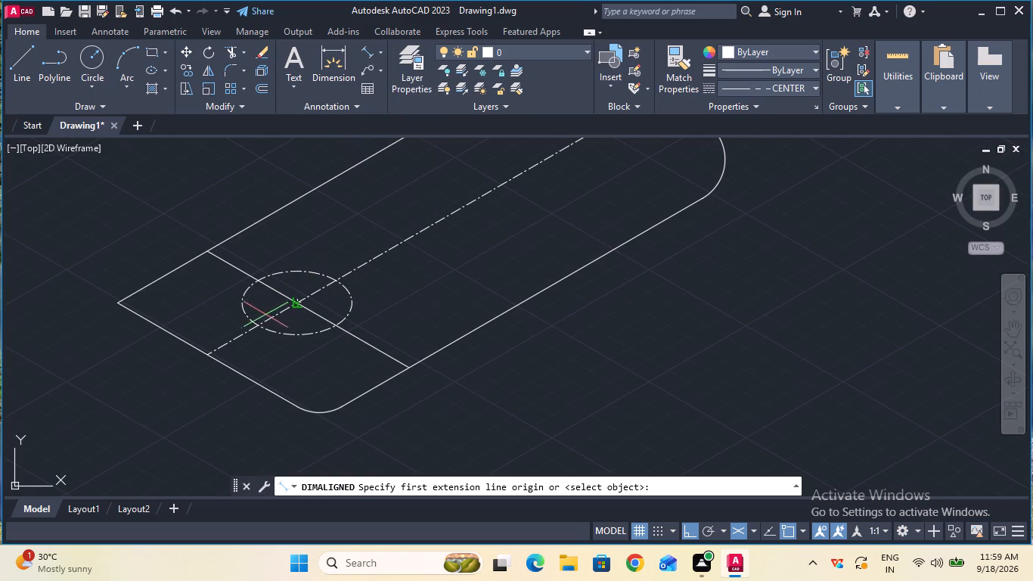
left_click(251, 326)
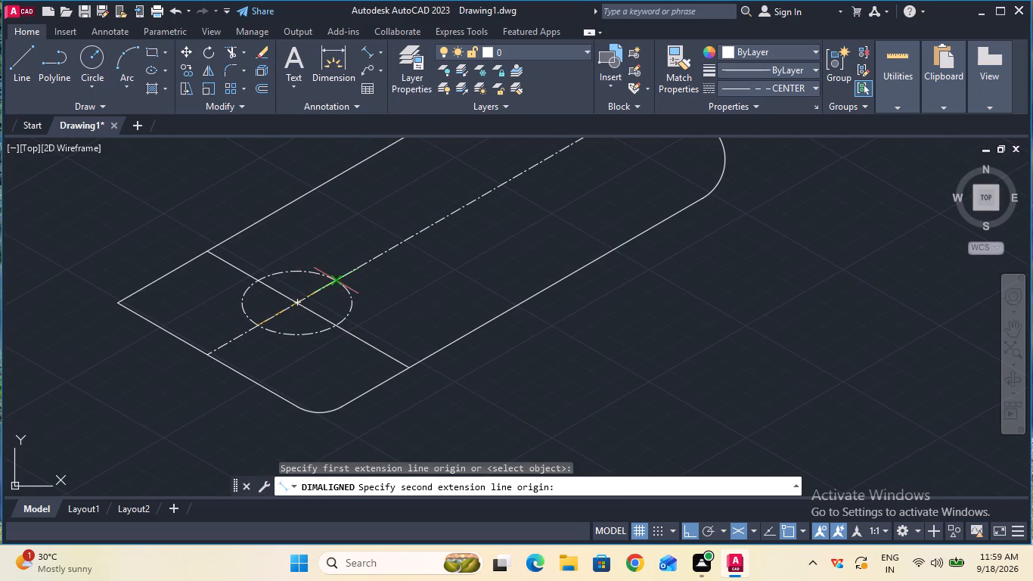
left_click(332, 276)
key("Escape")
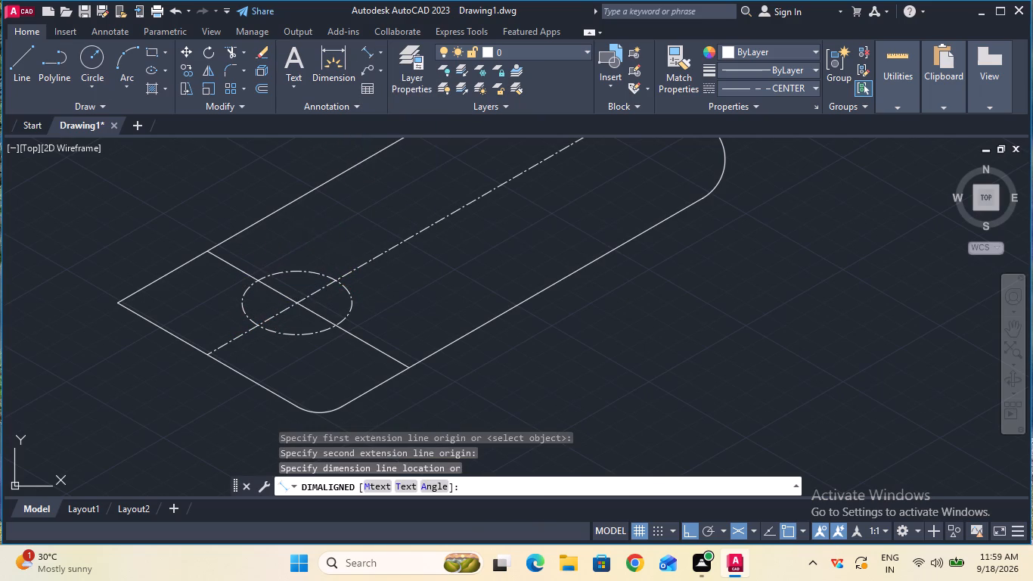
Change the isocircle's linetype to ByBlock in its properties.
left_click(297, 269)
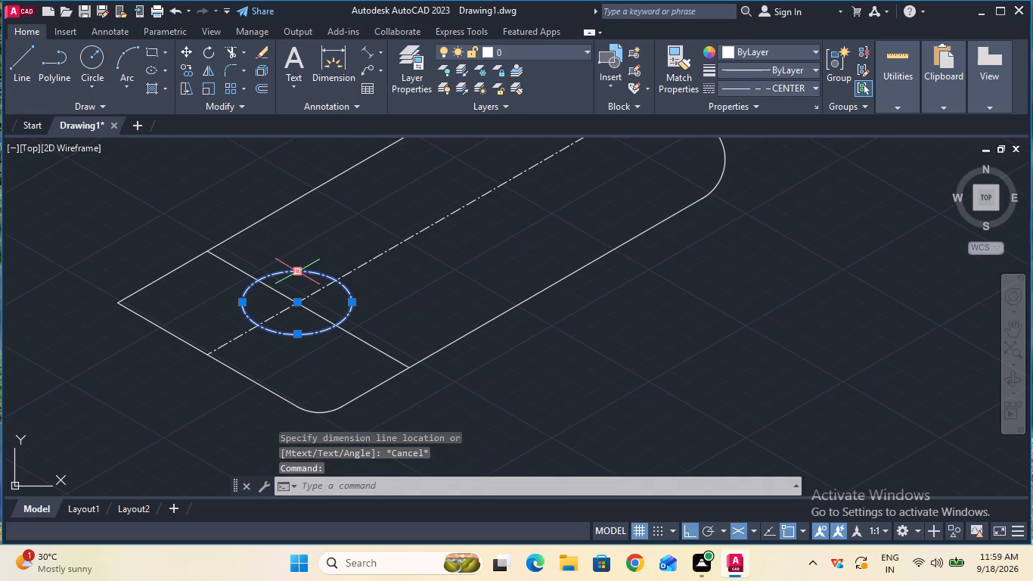
type("pr")
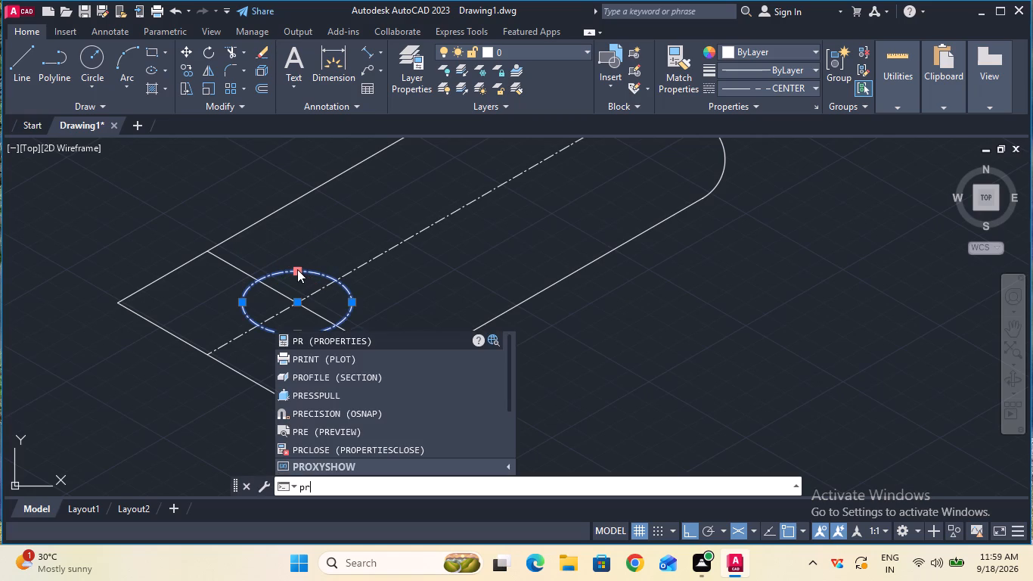
left_click(307, 336)
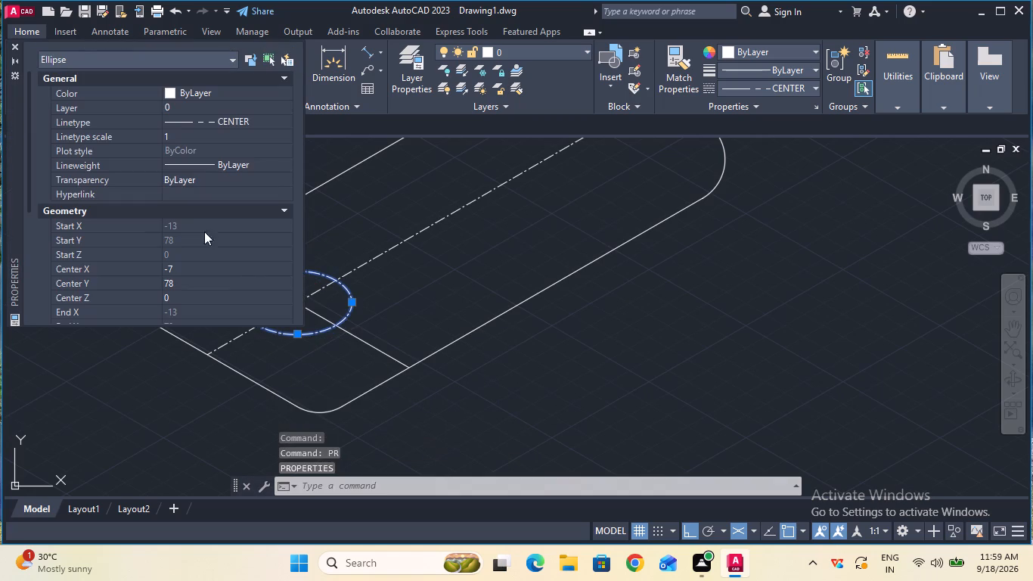
left_click(185, 120)
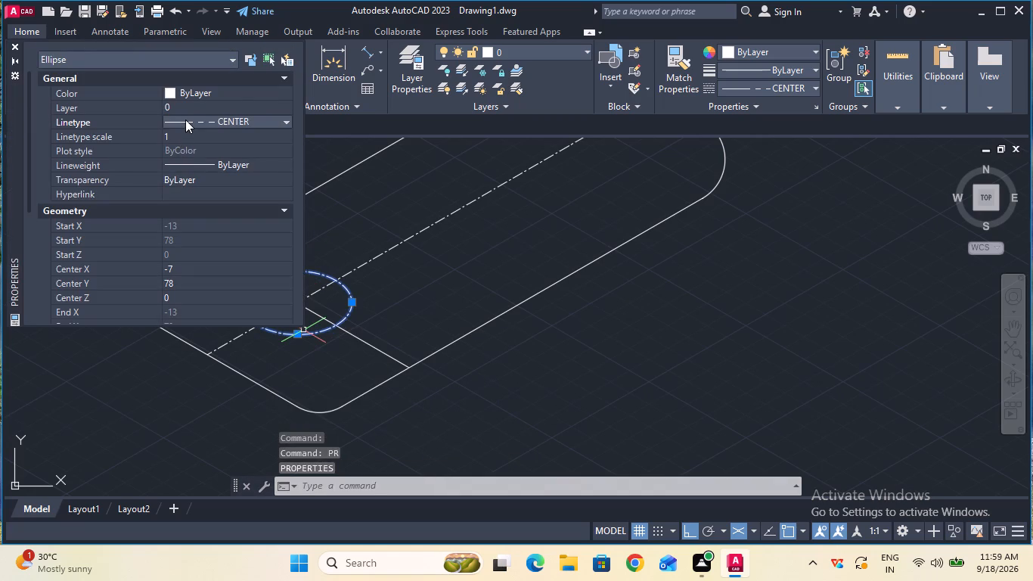
left_click(185, 120)
left_click(198, 152)
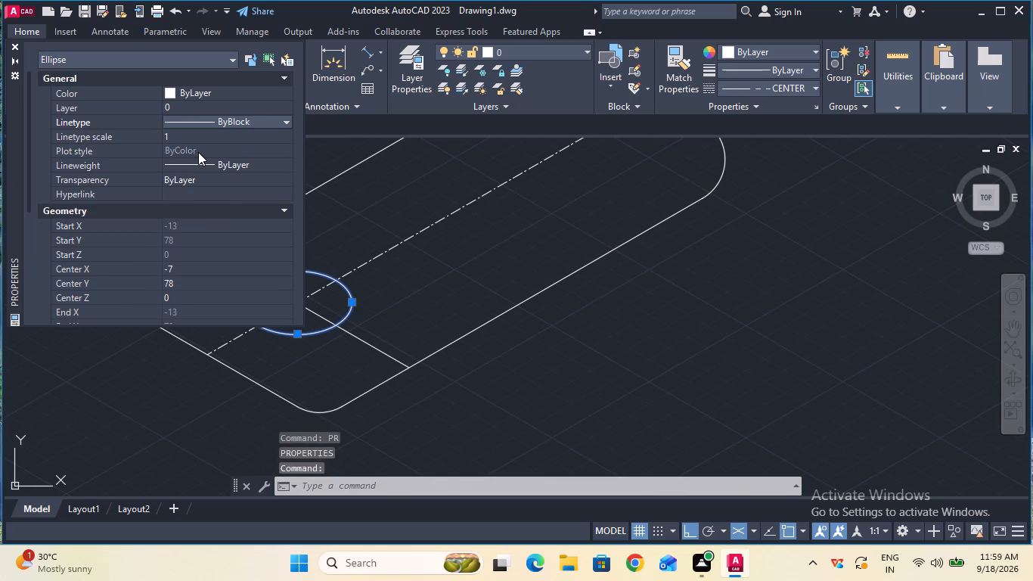
left_click(11, 42)
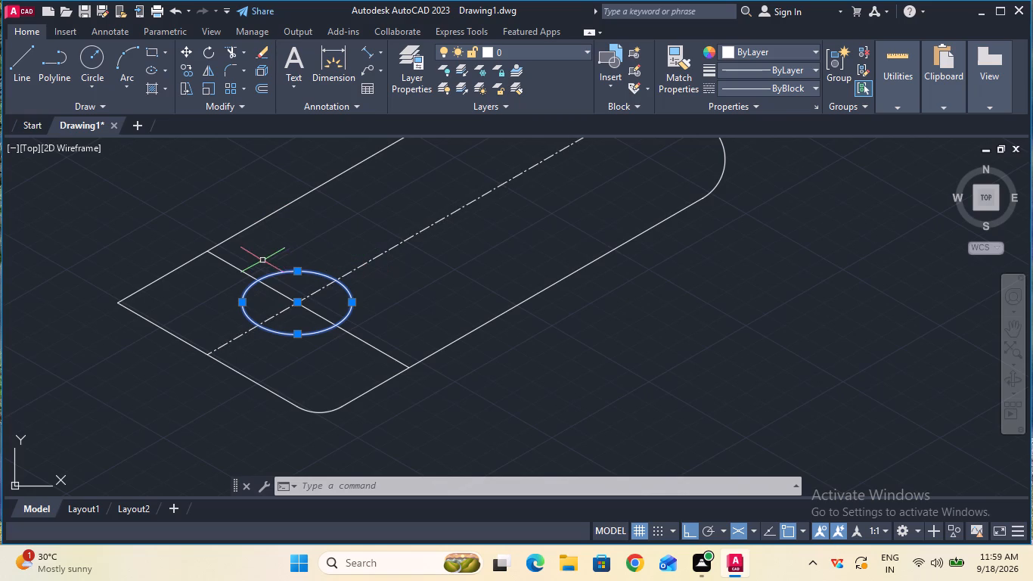
Trim the cross line outside the isocircle on both sides, leaving only the segment inside it.
left_click(234, 51)
left_click_drag(277, 231, 219, 275)
left_click_drag(386, 323, 349, 346)
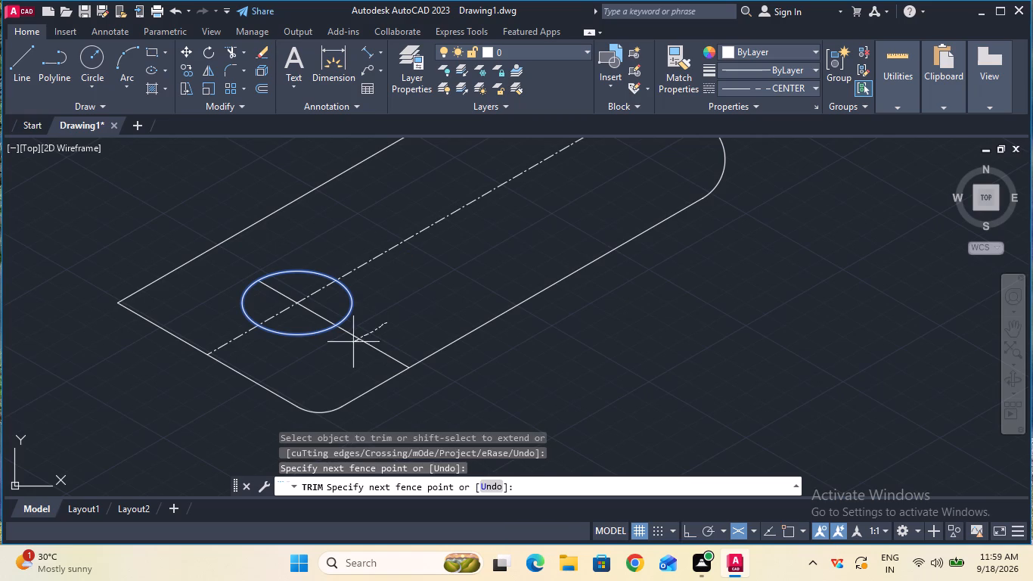
left_click_drag(349, 346, 343, 352)
key("Escape")
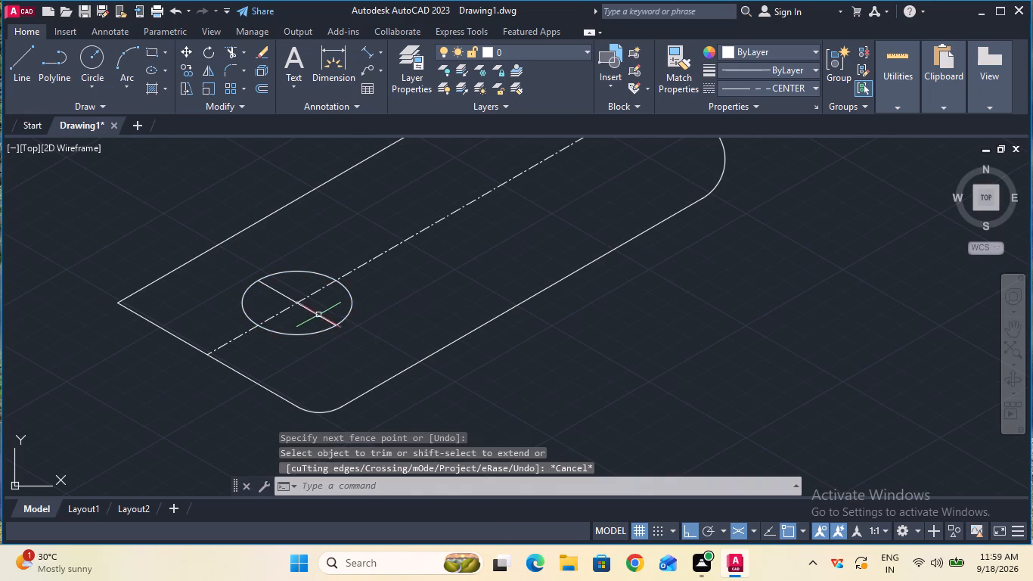
Set the linetype of the cross line segment inside the isocircle to CENTER.
left_click(315, 312)
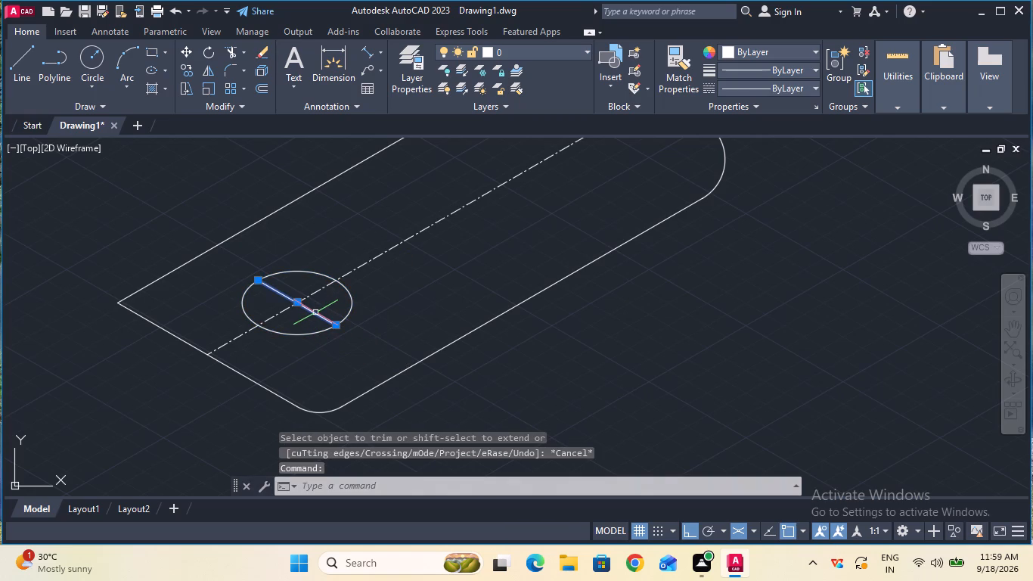
type("pr")
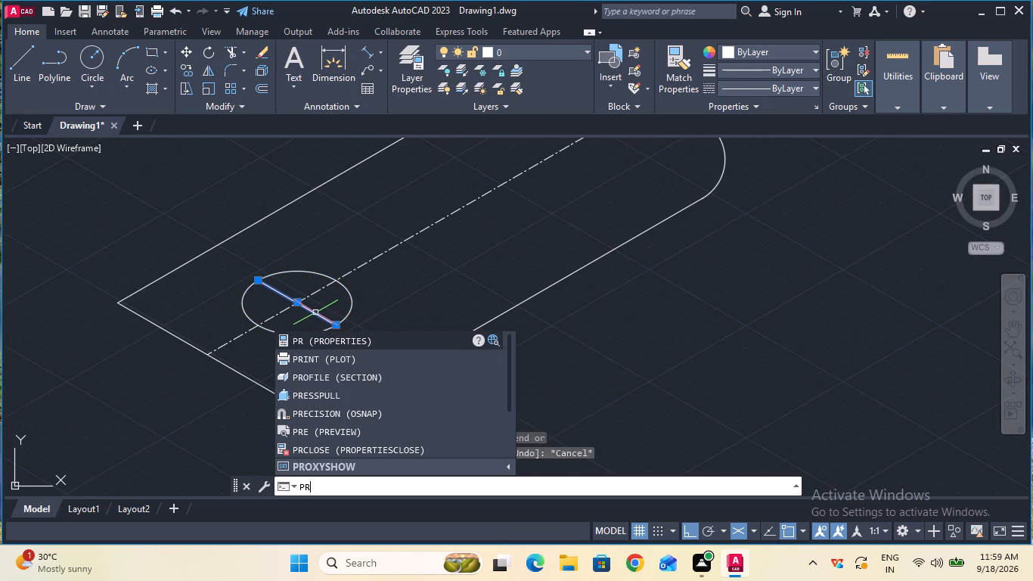
left_click(321, 334)
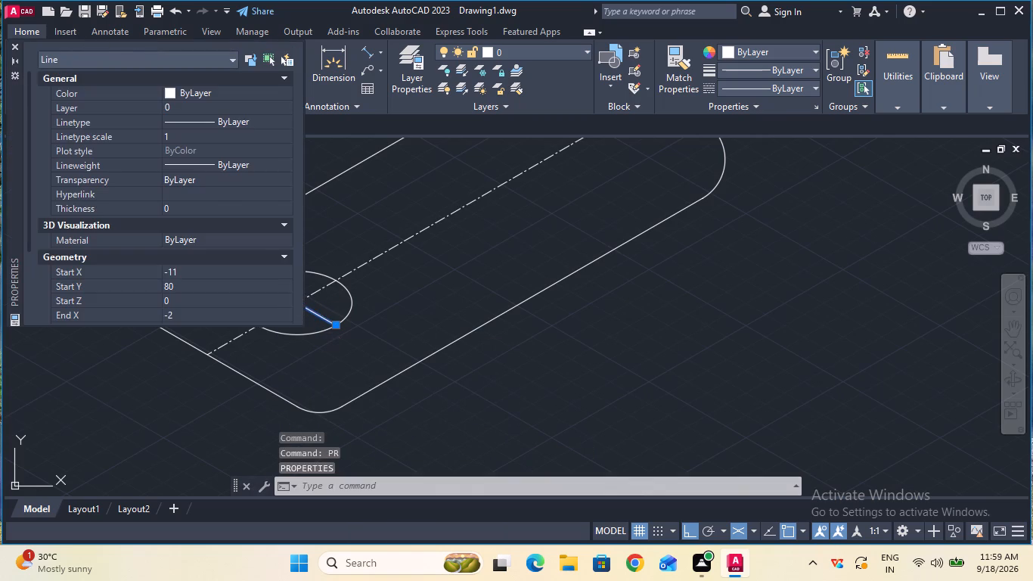
left_click(221, 120)
left_click(219, 124)
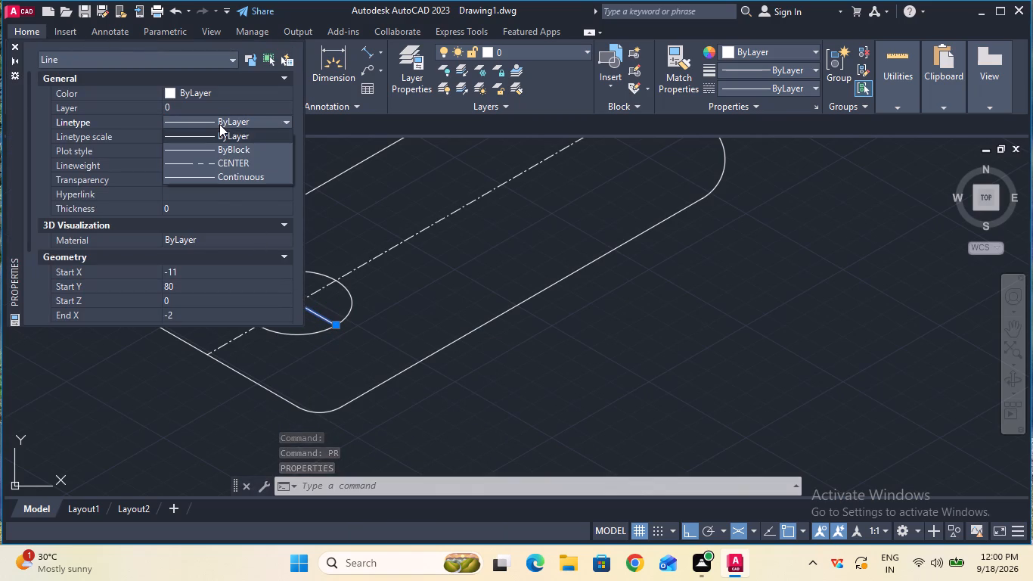
left_click(233, 161)
left_click(18, 45)
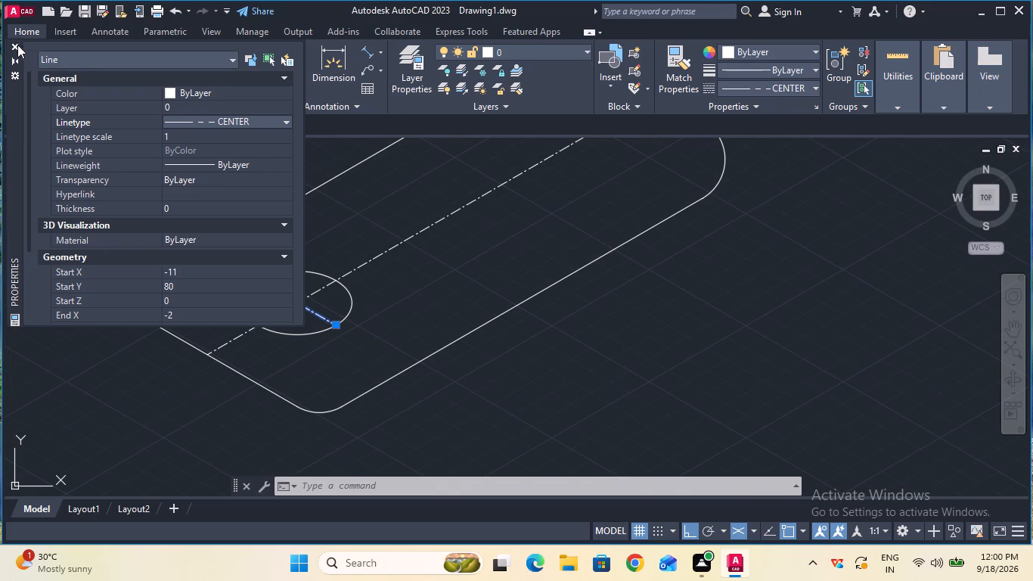
scroll(371, 230, "down", 3, "ctrl")
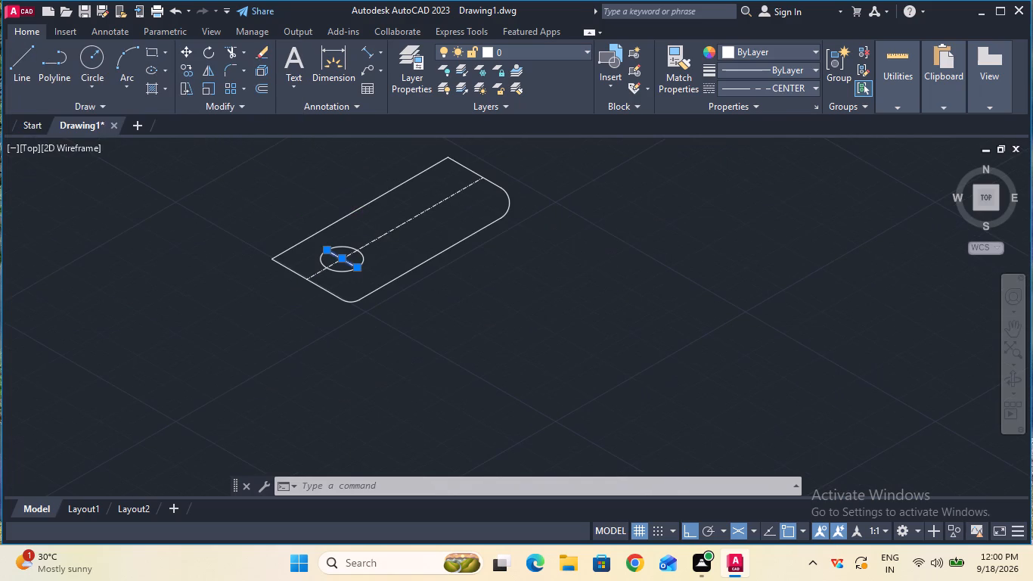
scroll(371, 230, "up", 1, "ctrl")
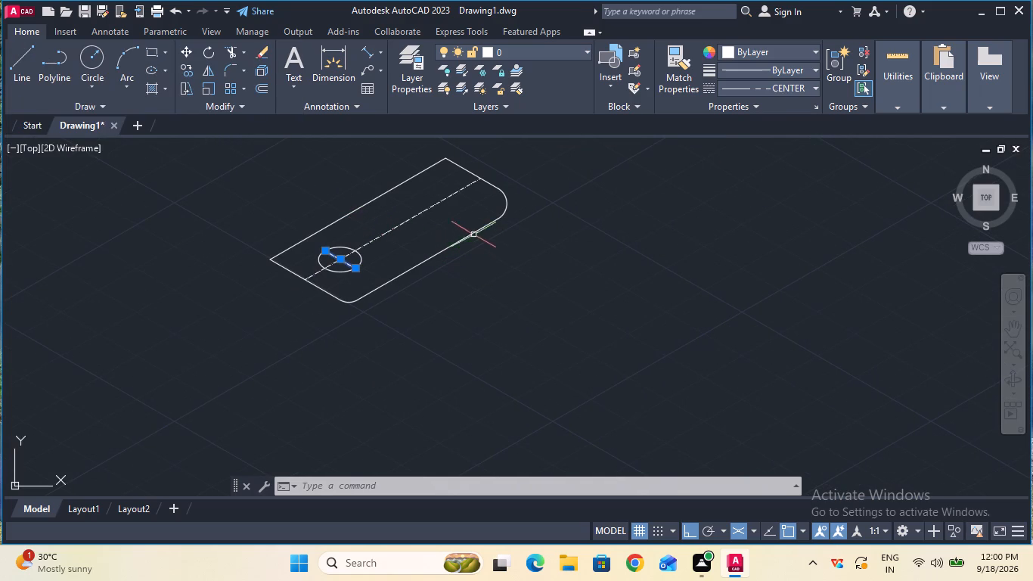
key("Escape")
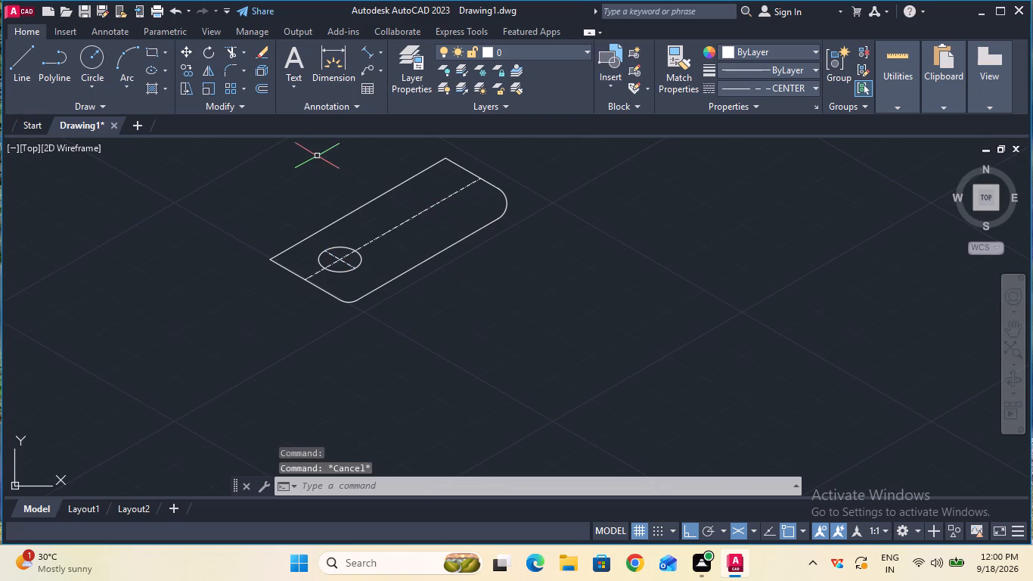
Copy the isocircle 34 mm along the centre line towards the far end of the top face, using its centre as base point.
left_click(188, 72)
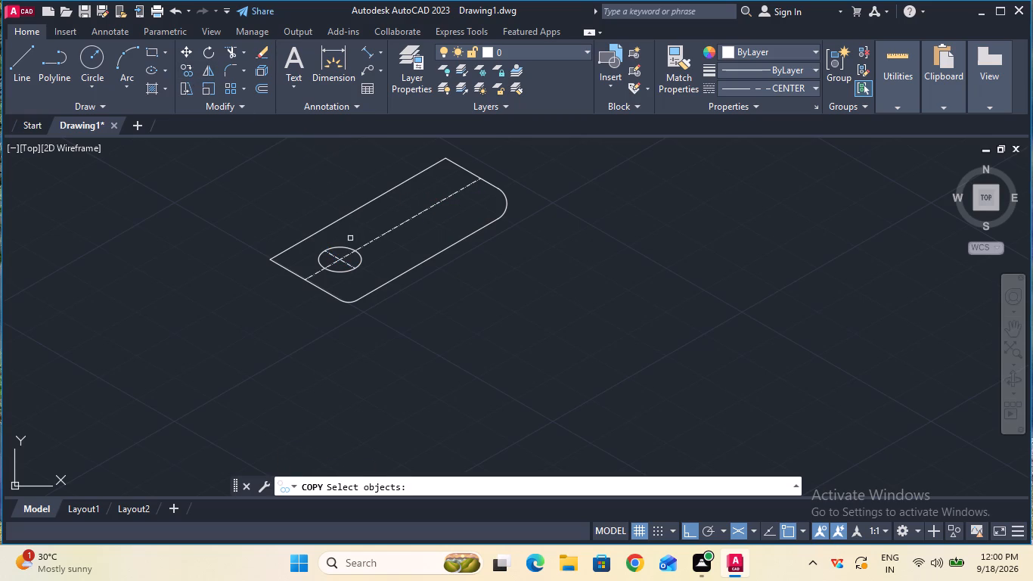
left_click(348, 247)
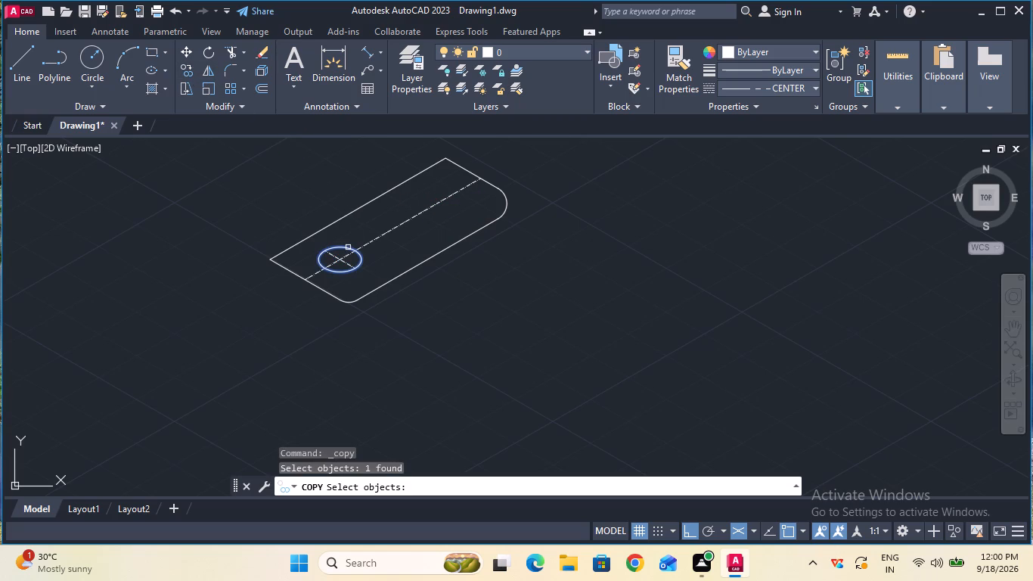
key("Return")
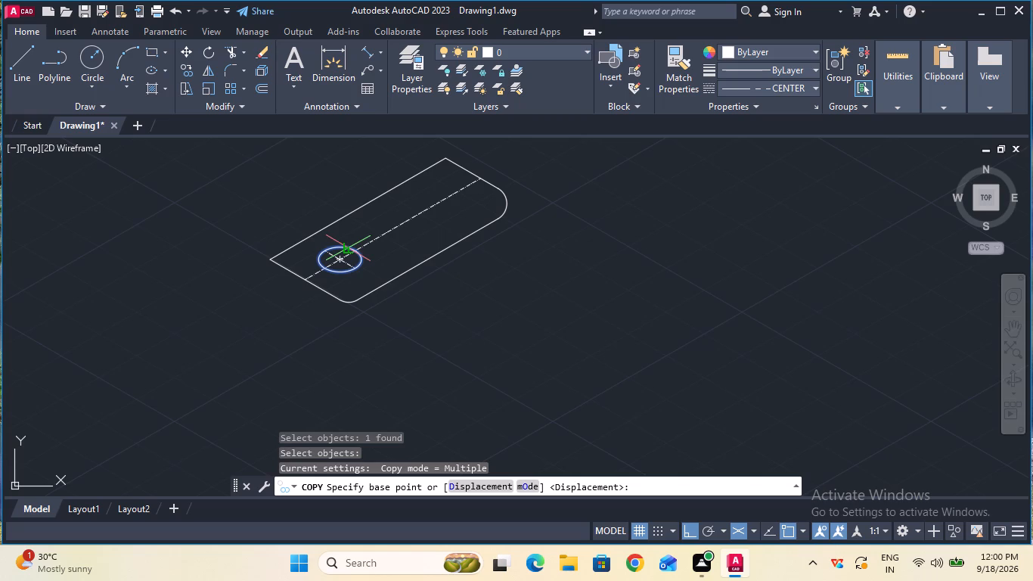
left_click(340, 259)
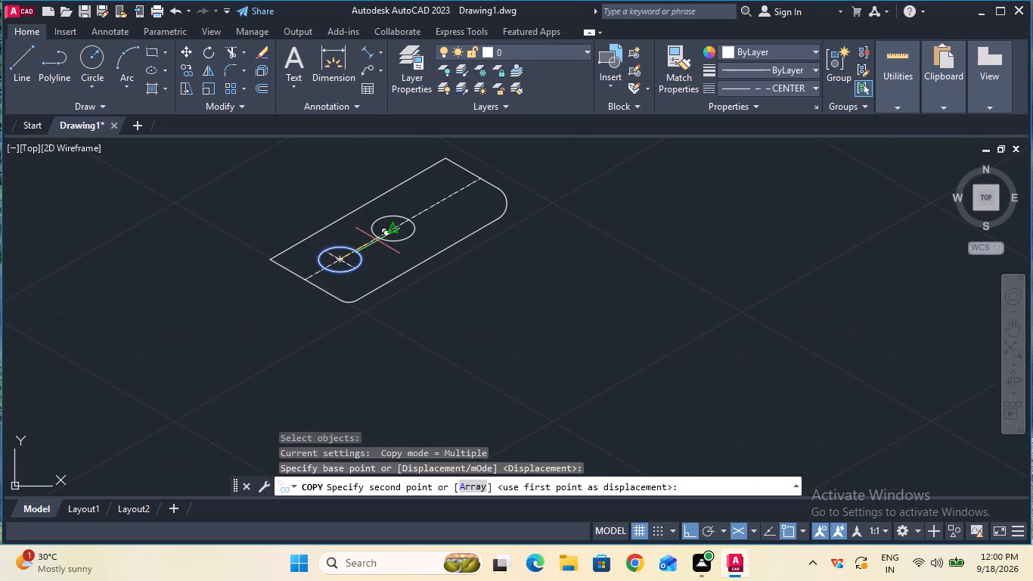
type("34")
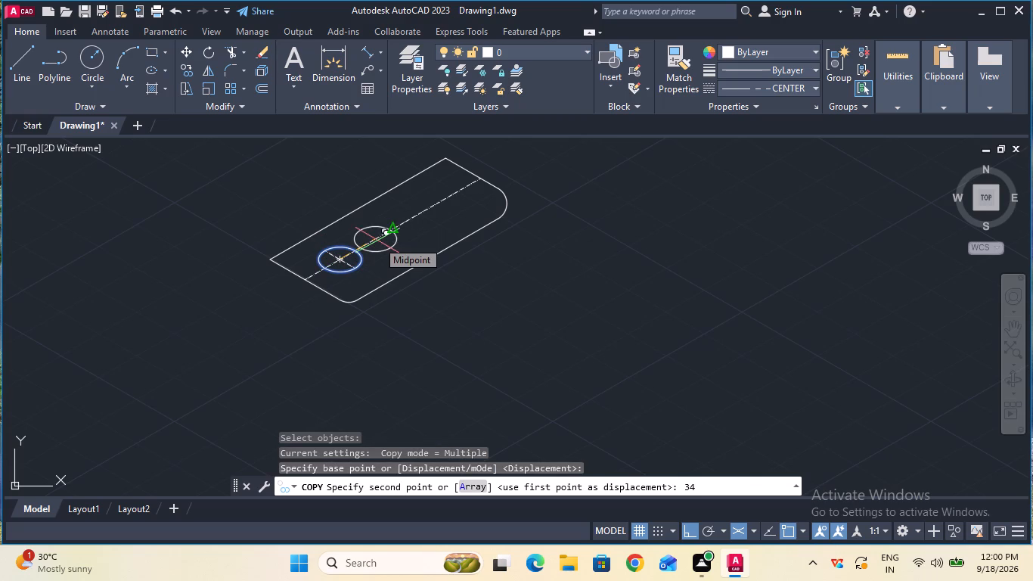
key("Return")
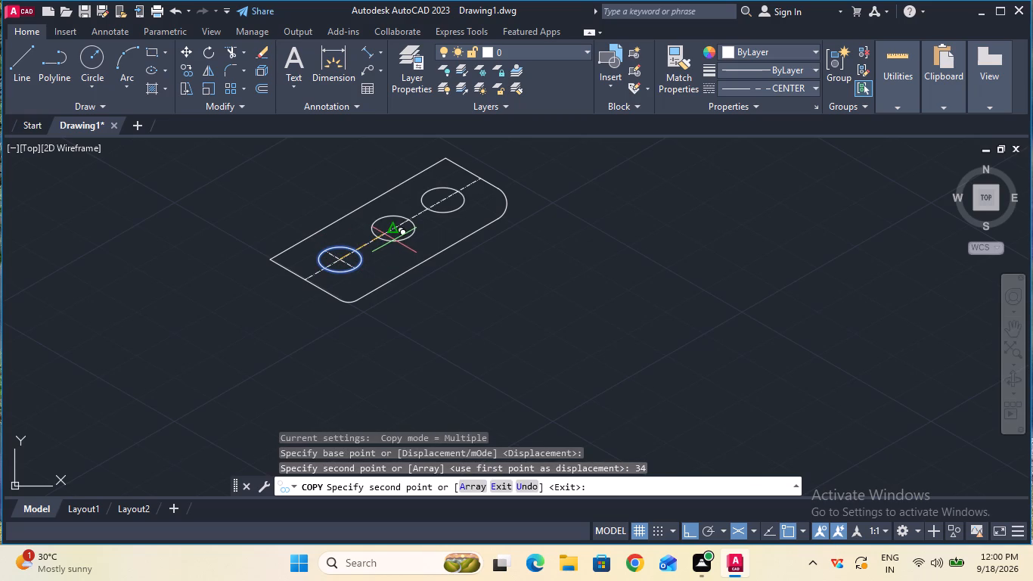
key("Escape")
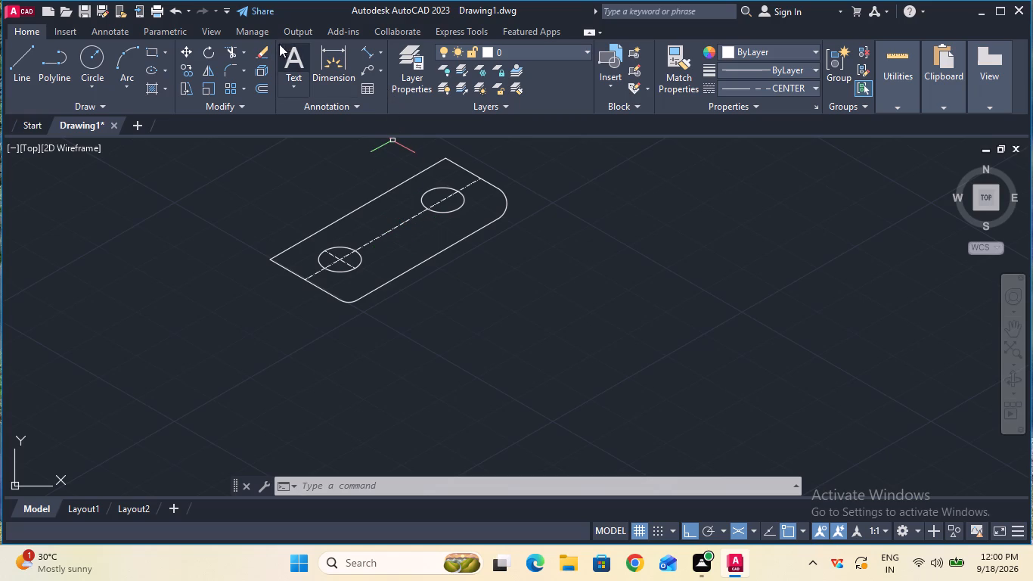
Check the distance from the copied isocircle's centre to the far end of the centre line with an aligned dimension, without placing it.
left_click(368, 52)
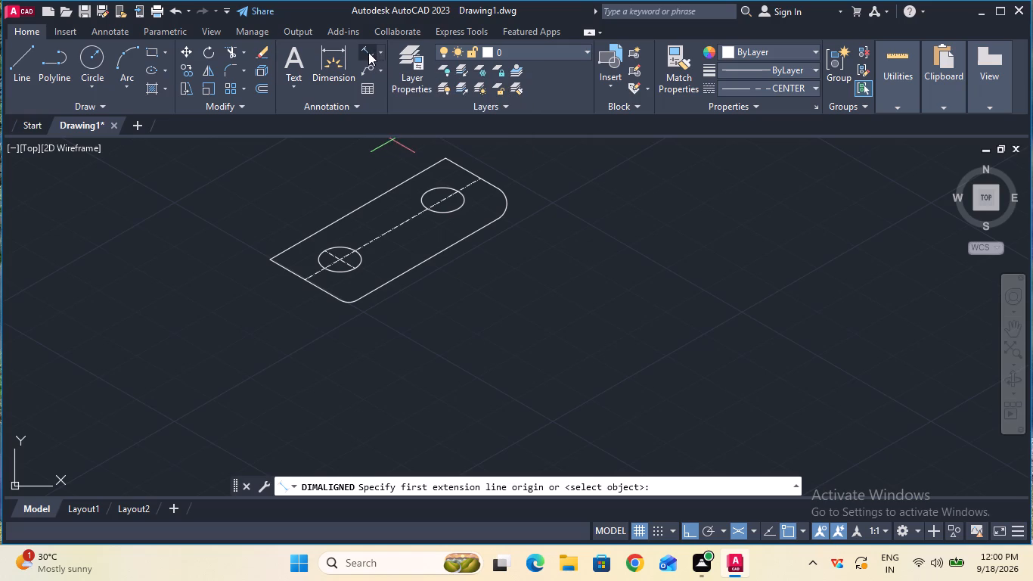
left_click(444, 196)
left_click(480, 177)
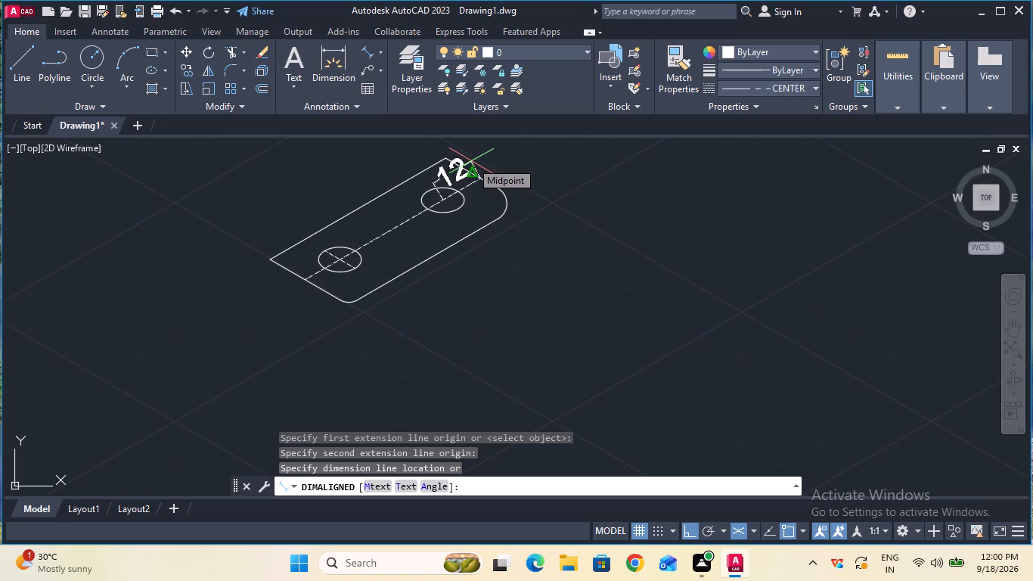
key("Escape")
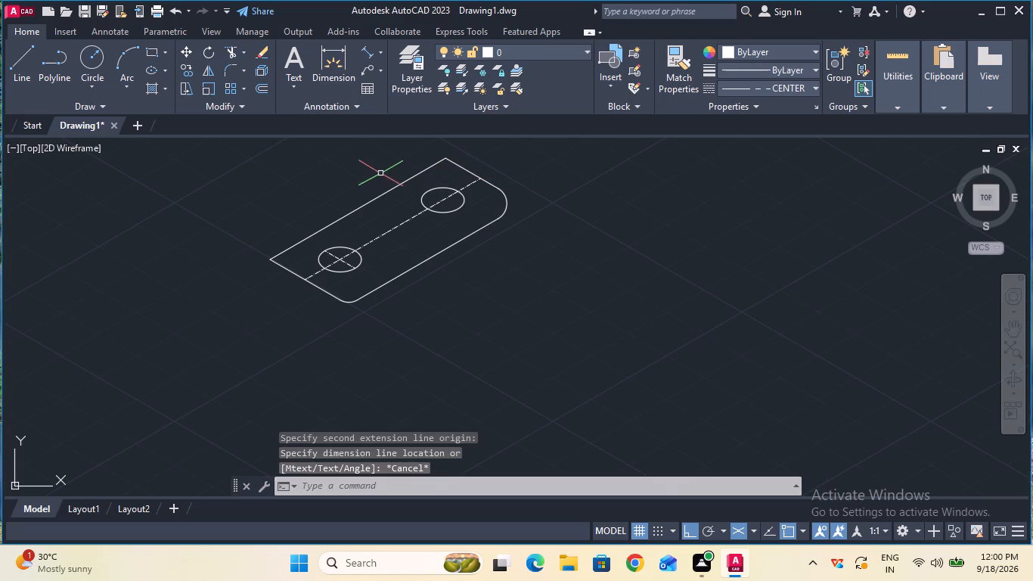
Check the centre-to-centre distance between the two isocircles with an aligned dimension, without placing it.
left_click(361, 54)
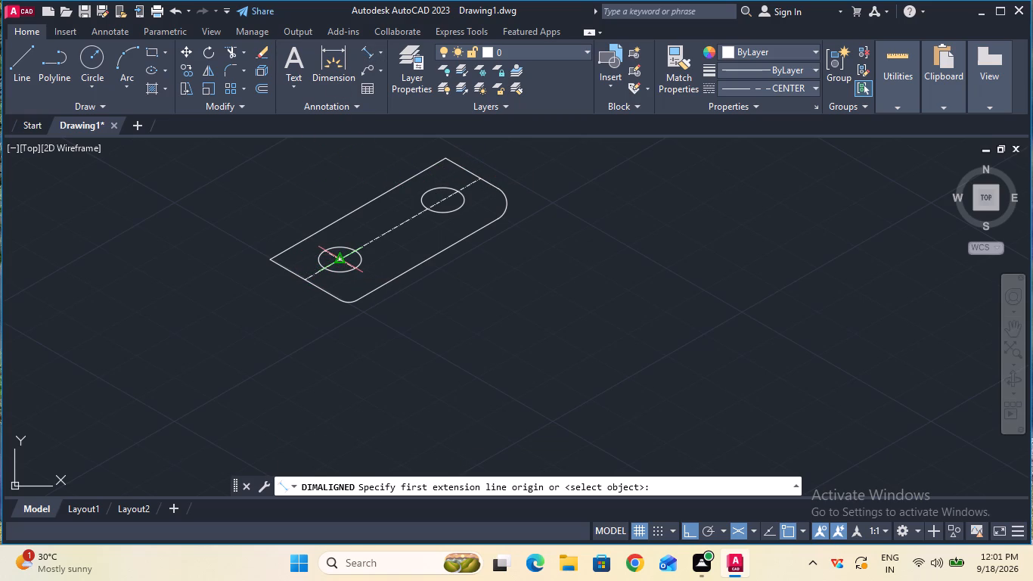
left_click(343, 259)
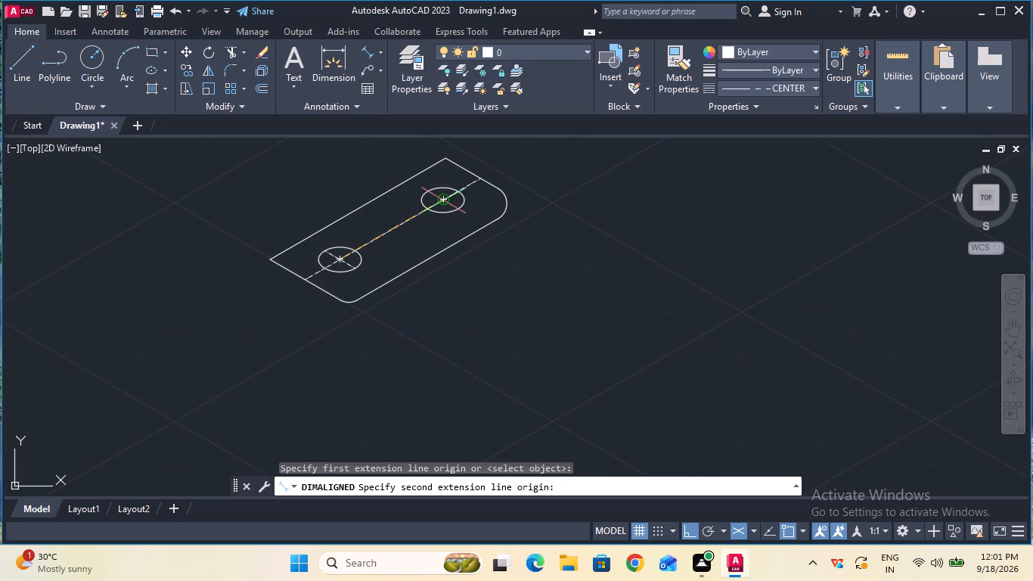
left_click(446, 199)
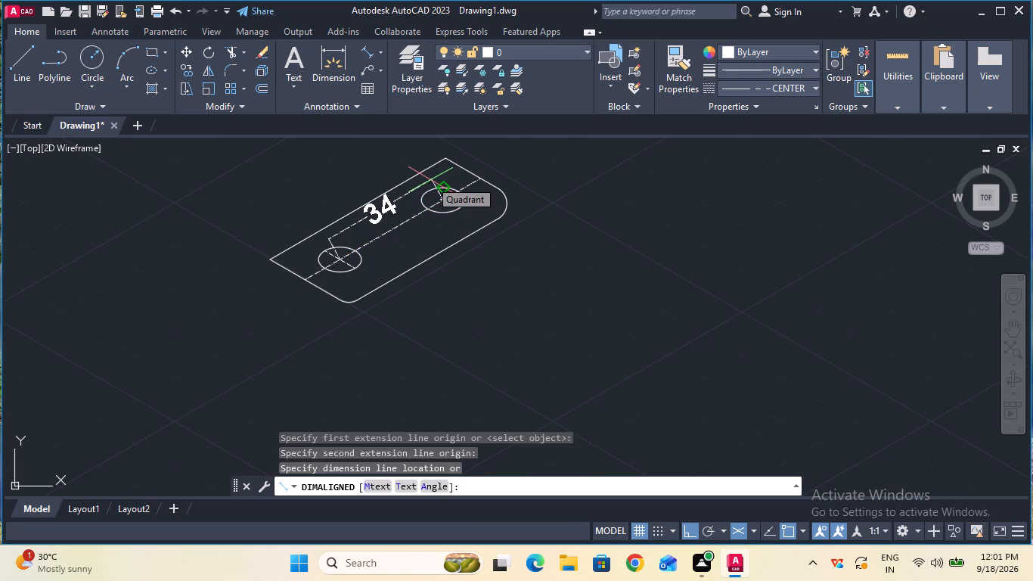
key("Escape")
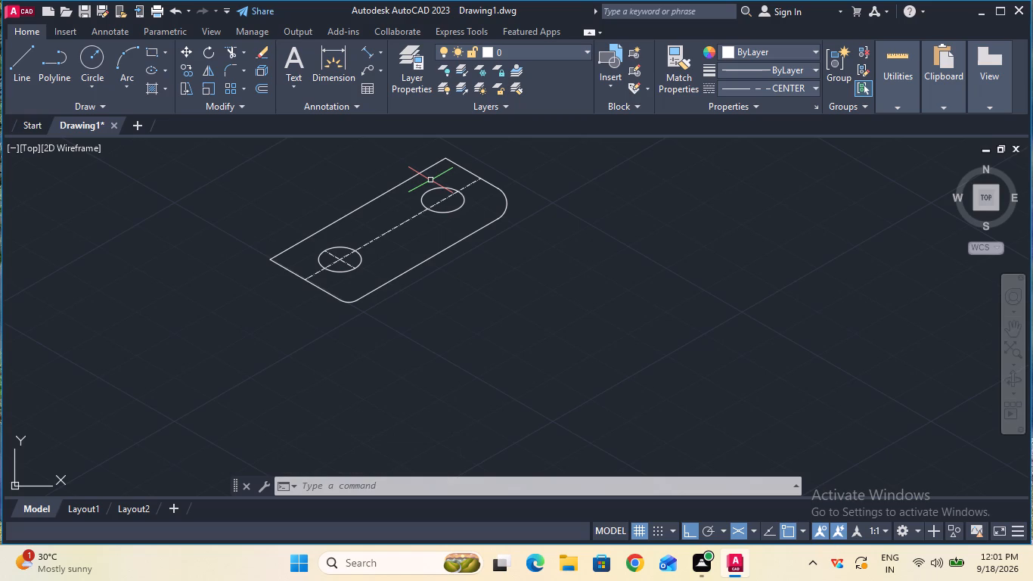
Set the current linetype for new objects to ByBlock.
left_click(746, 87)
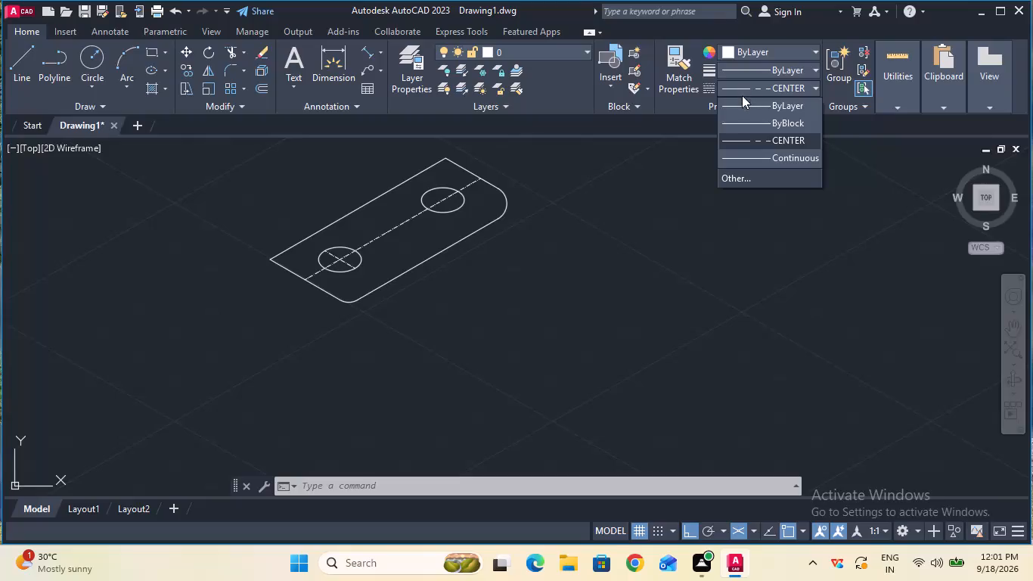
left_click(741, 126)
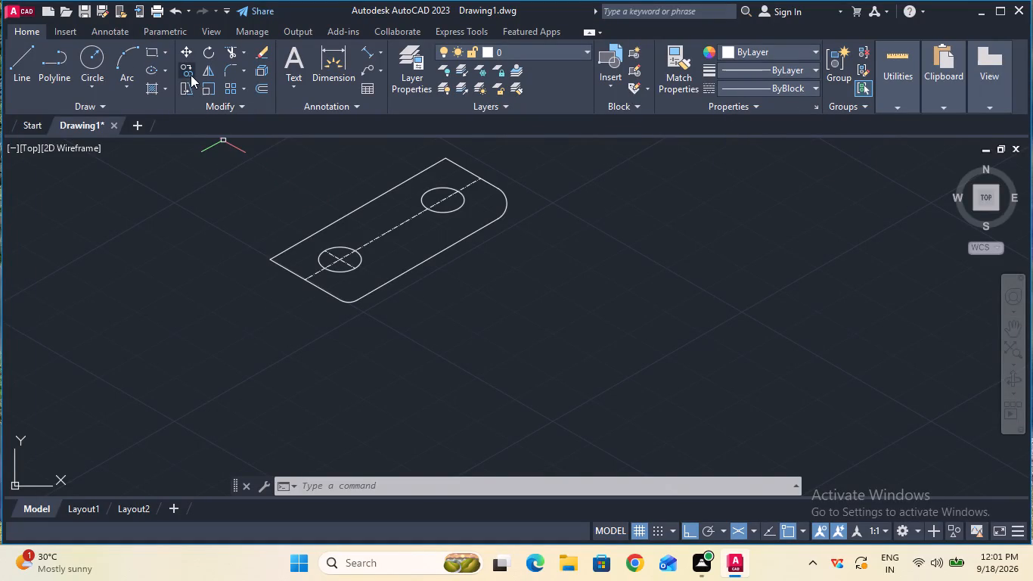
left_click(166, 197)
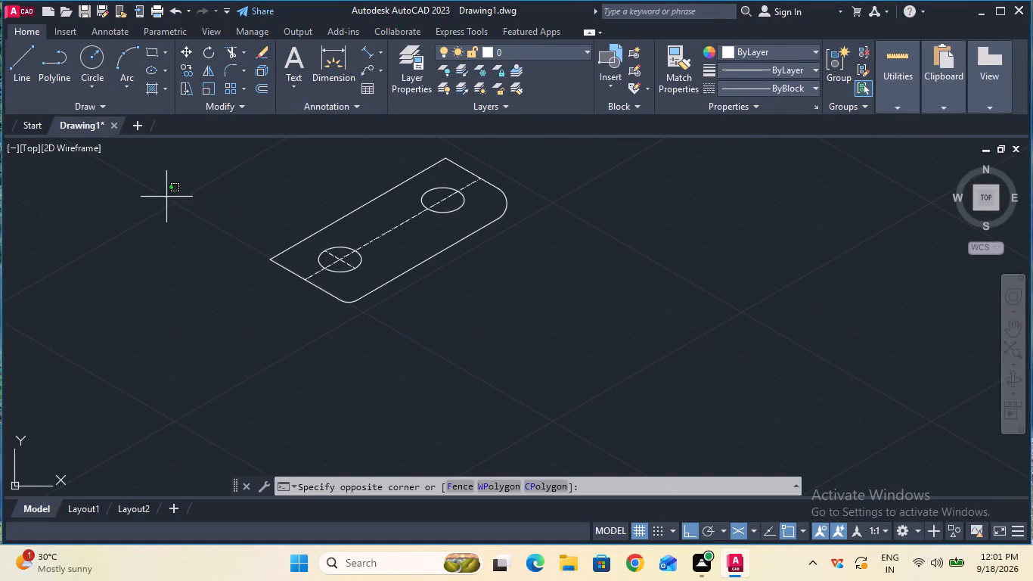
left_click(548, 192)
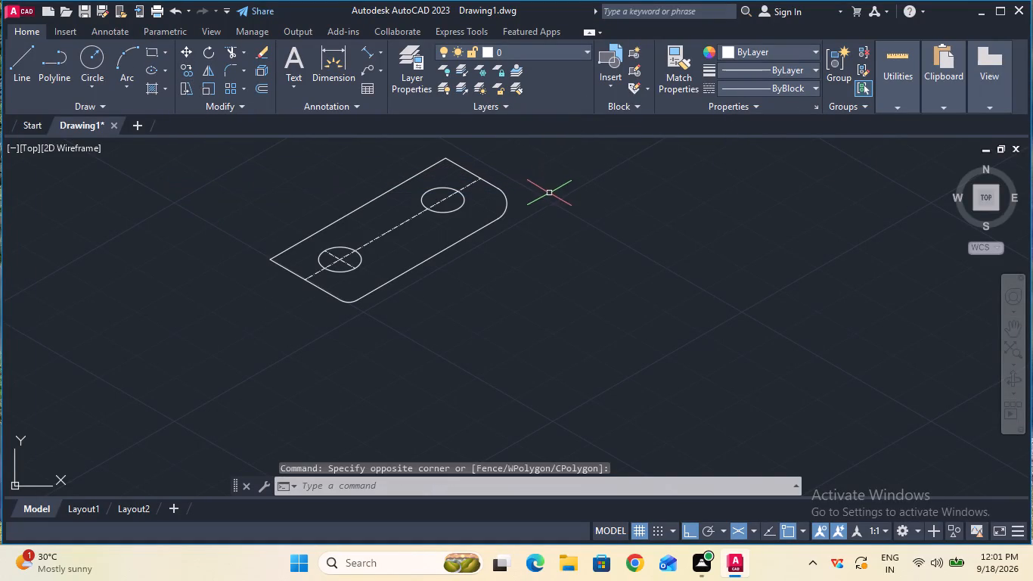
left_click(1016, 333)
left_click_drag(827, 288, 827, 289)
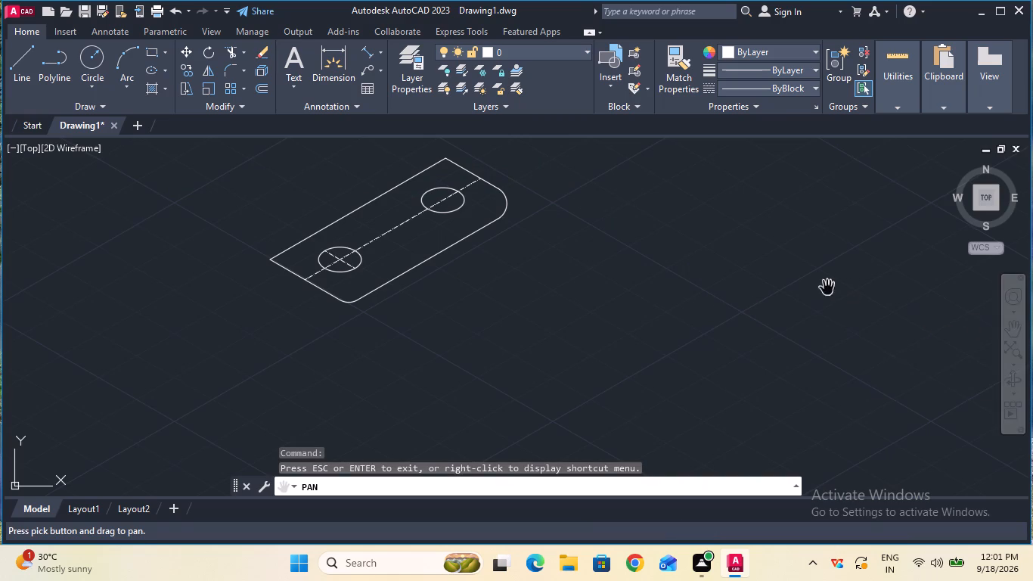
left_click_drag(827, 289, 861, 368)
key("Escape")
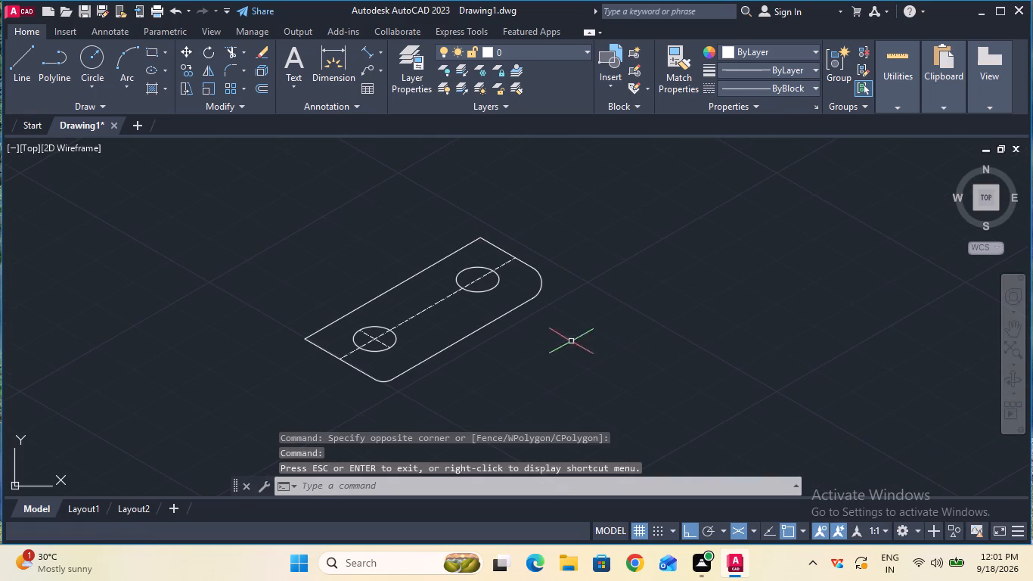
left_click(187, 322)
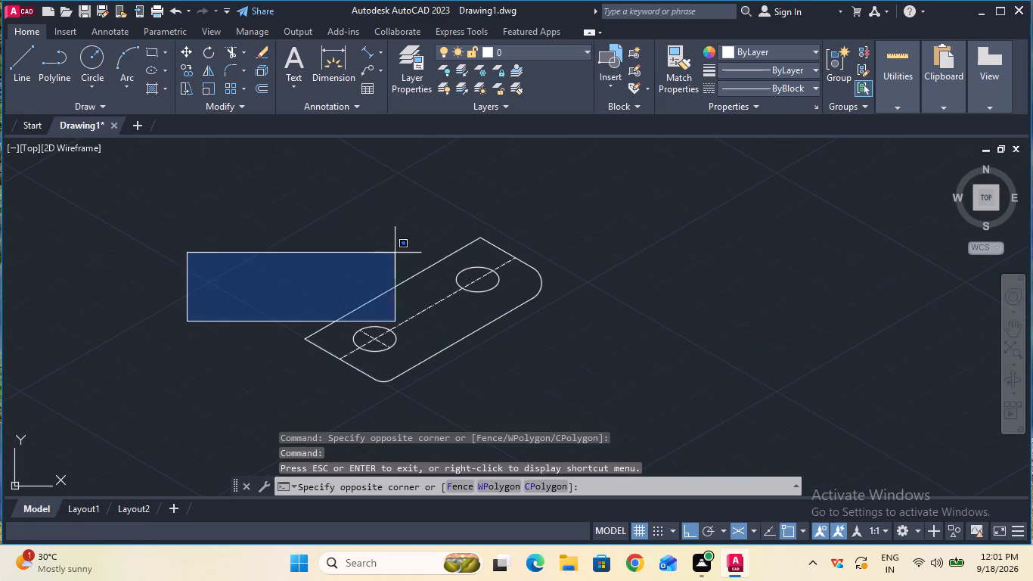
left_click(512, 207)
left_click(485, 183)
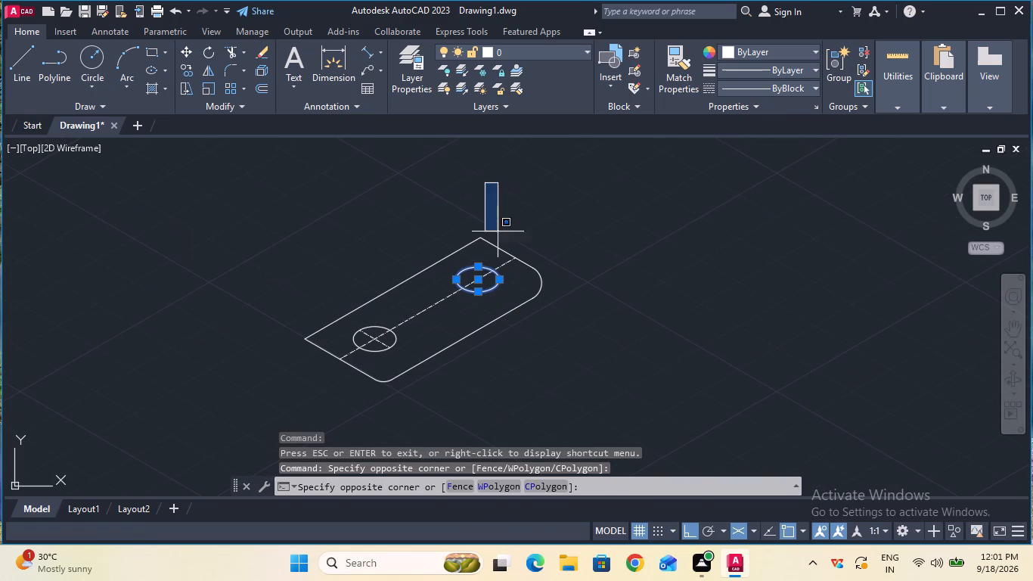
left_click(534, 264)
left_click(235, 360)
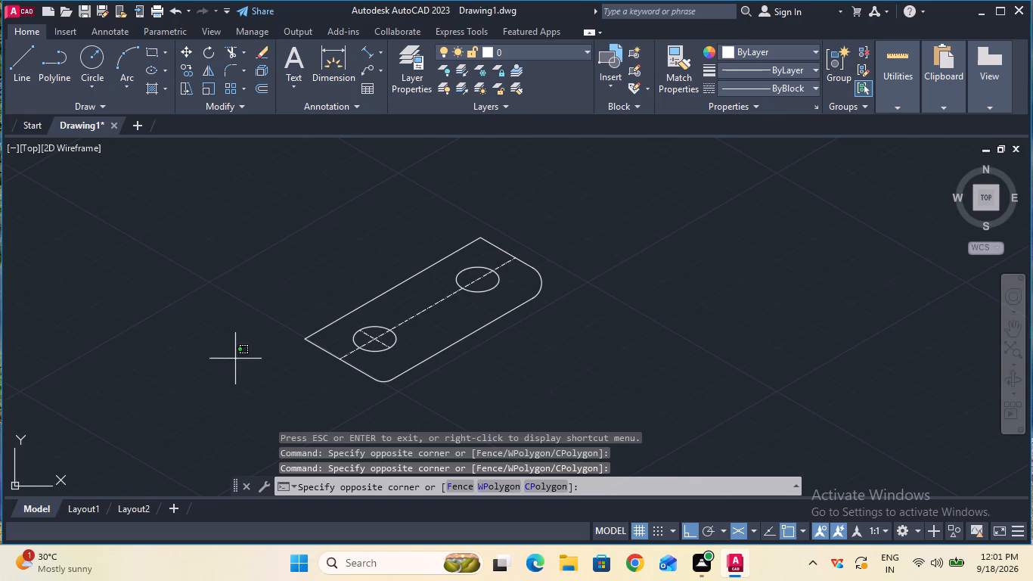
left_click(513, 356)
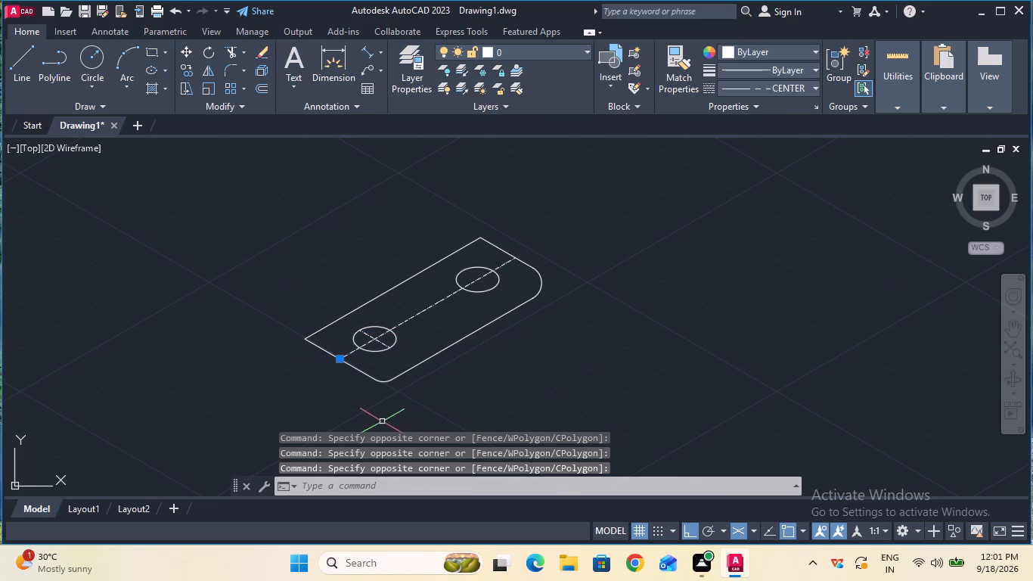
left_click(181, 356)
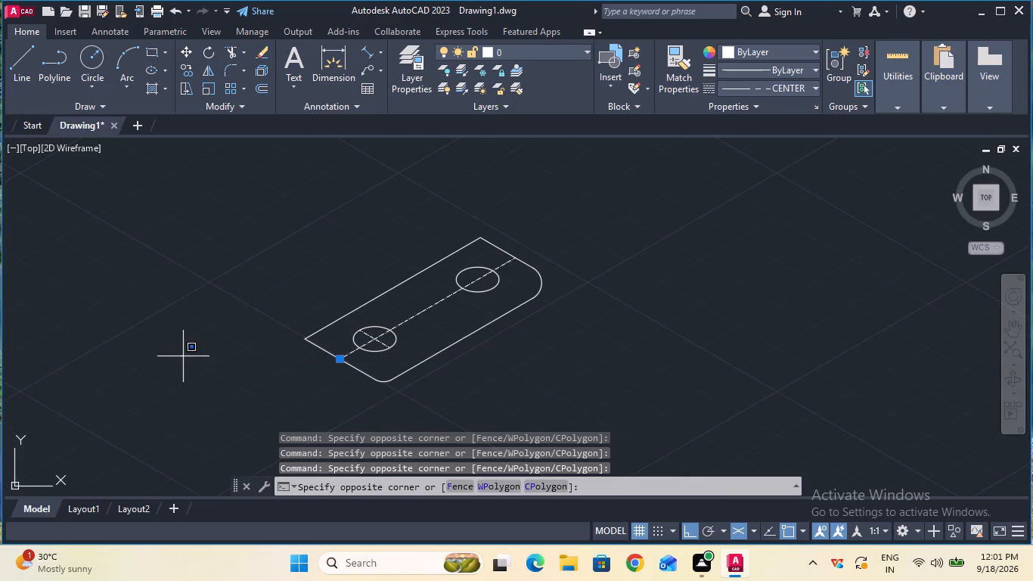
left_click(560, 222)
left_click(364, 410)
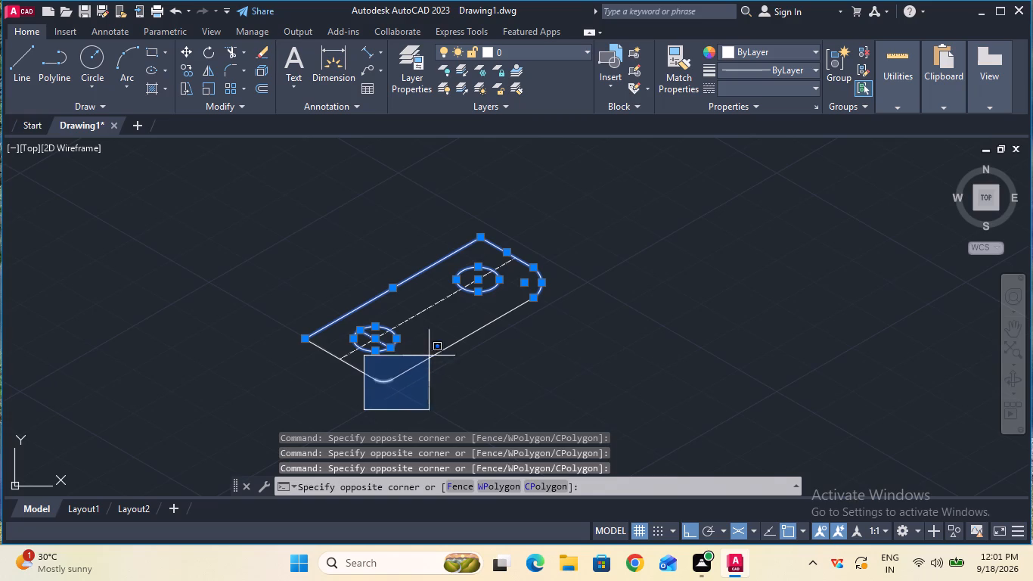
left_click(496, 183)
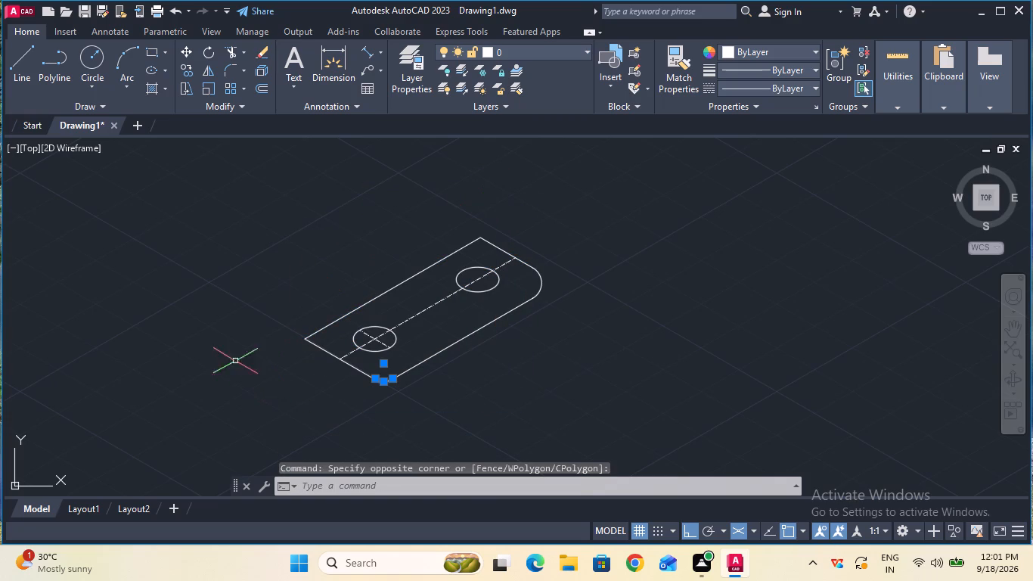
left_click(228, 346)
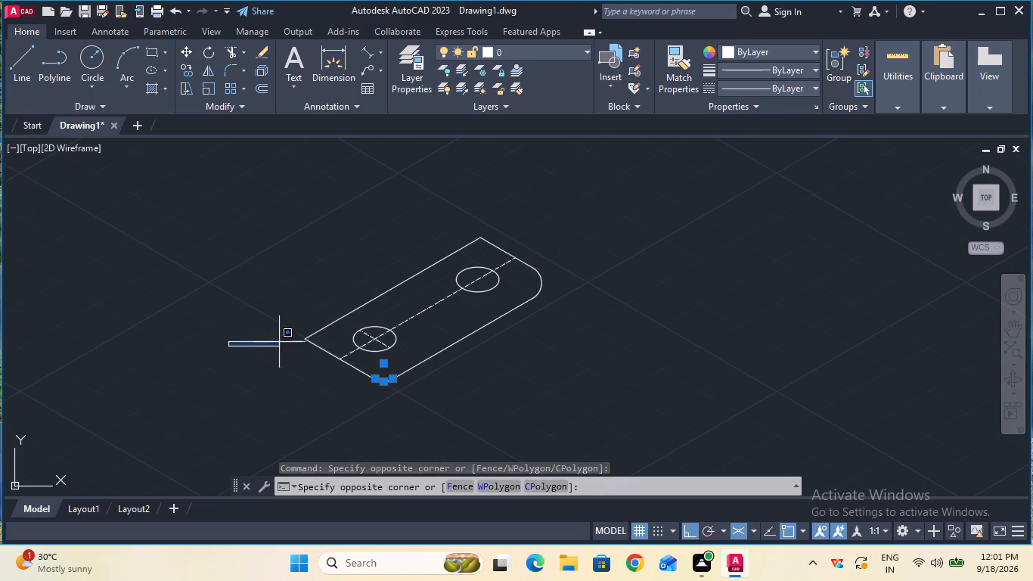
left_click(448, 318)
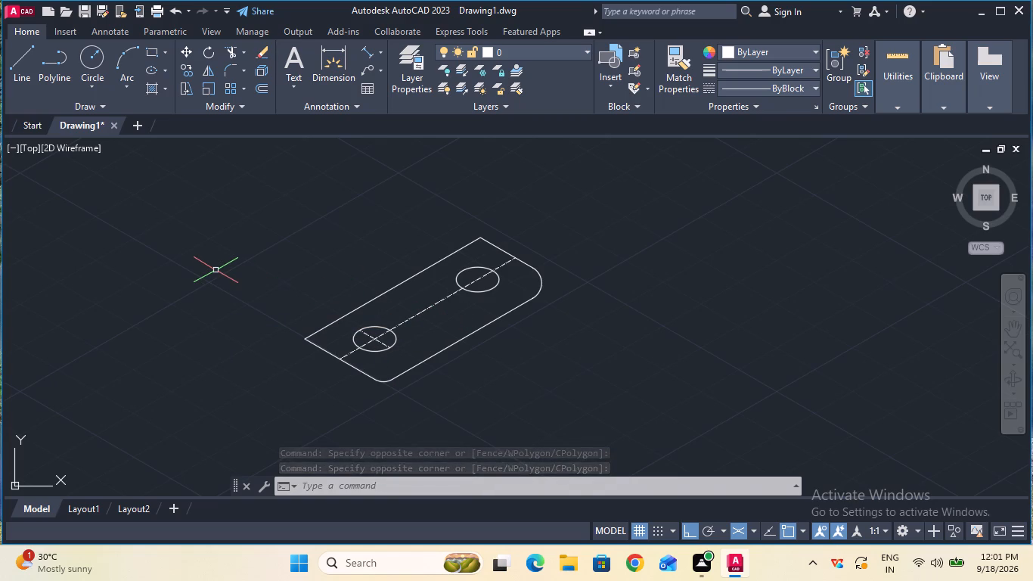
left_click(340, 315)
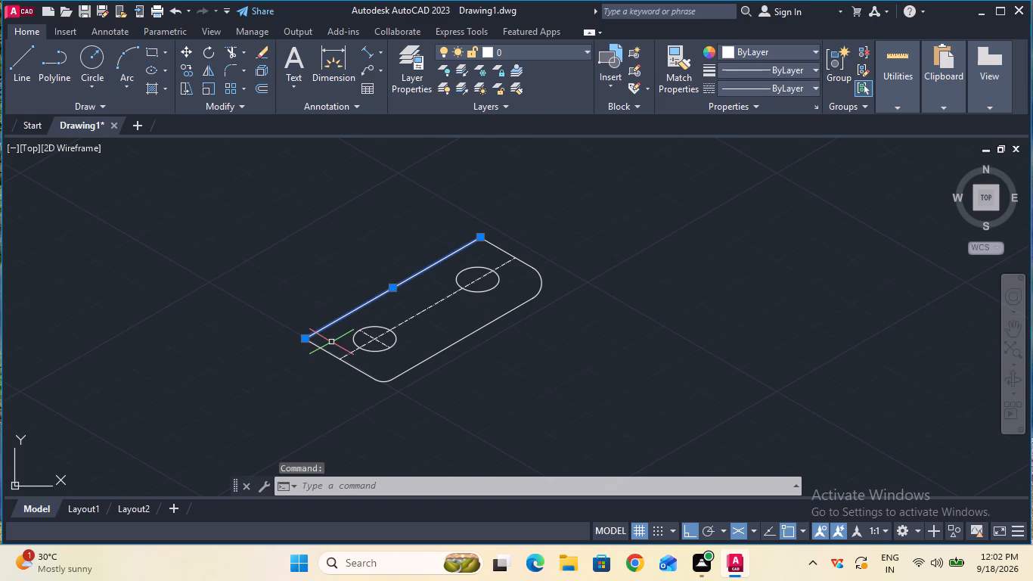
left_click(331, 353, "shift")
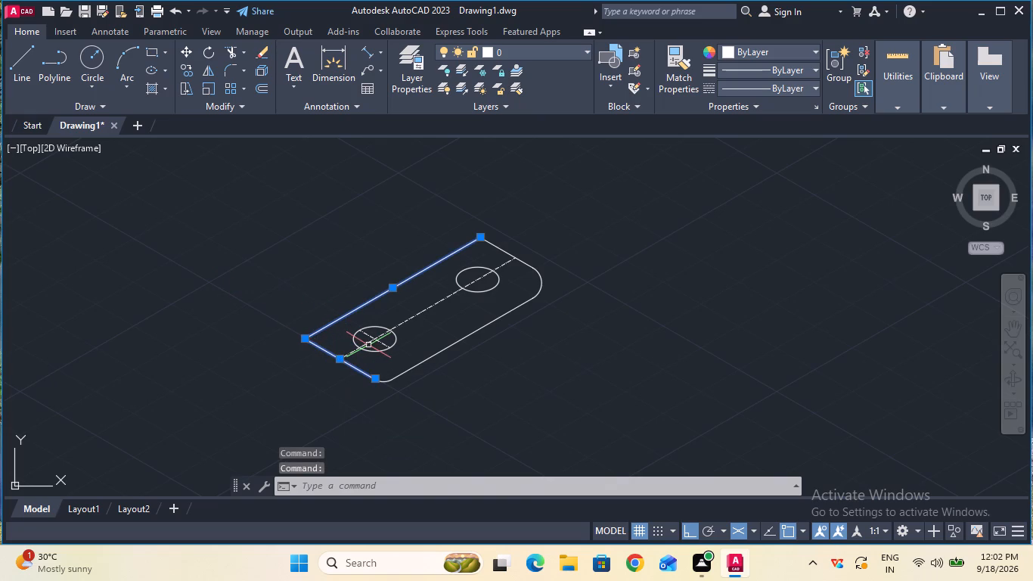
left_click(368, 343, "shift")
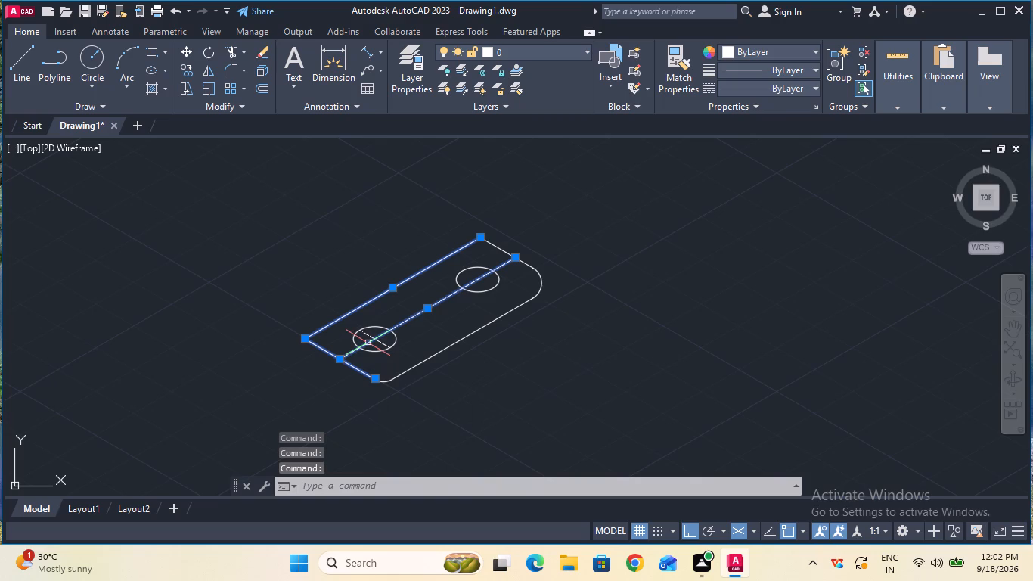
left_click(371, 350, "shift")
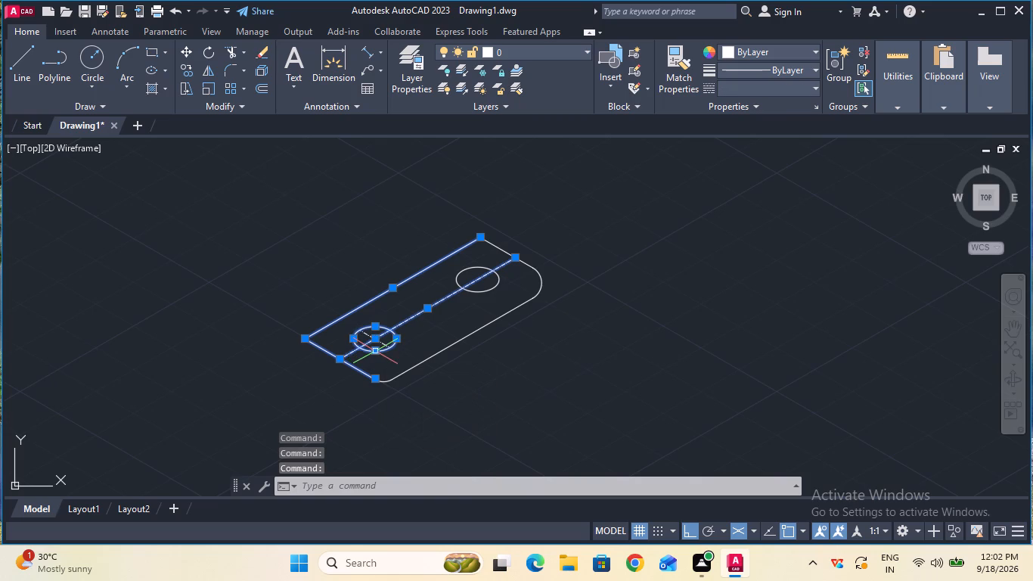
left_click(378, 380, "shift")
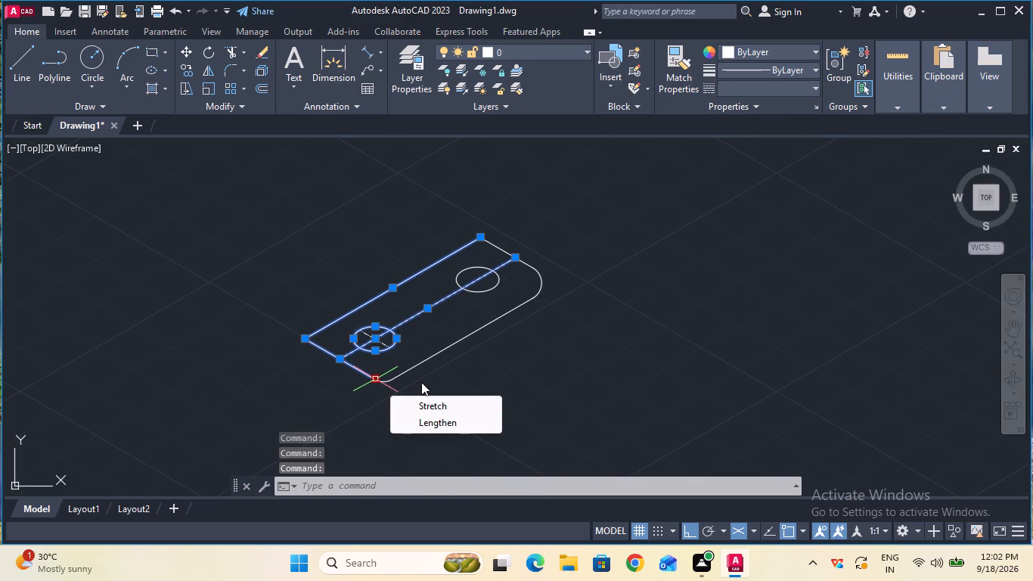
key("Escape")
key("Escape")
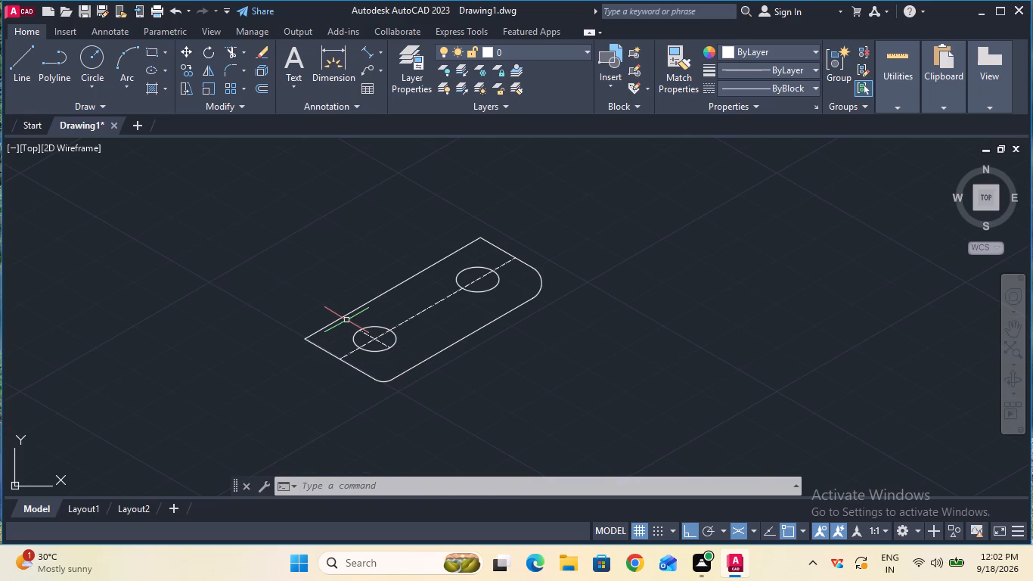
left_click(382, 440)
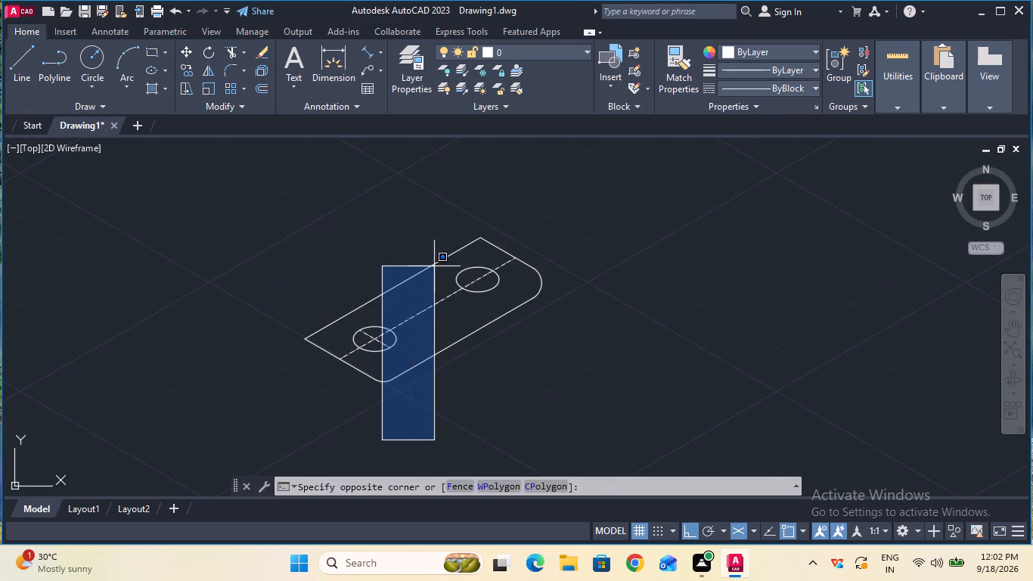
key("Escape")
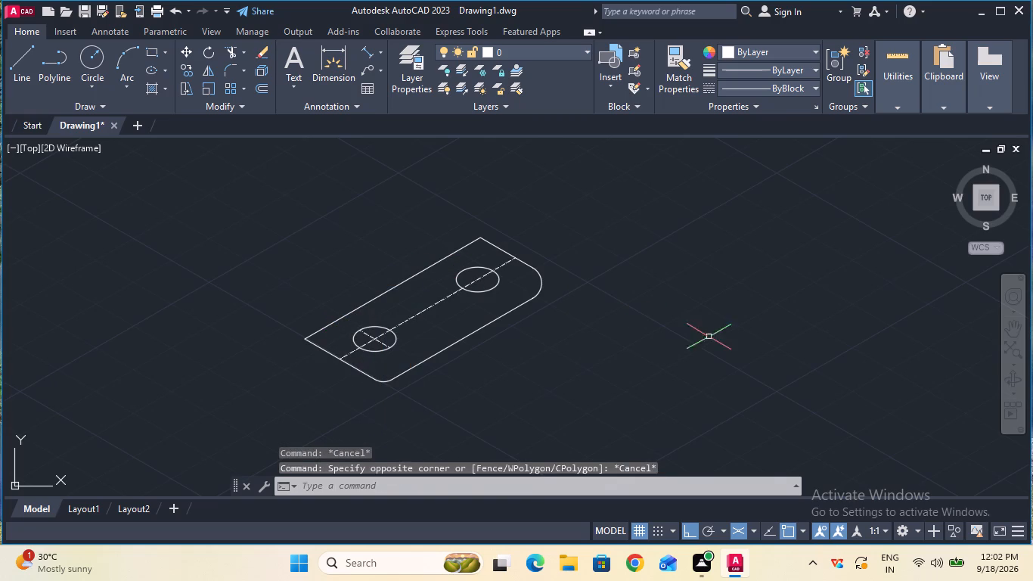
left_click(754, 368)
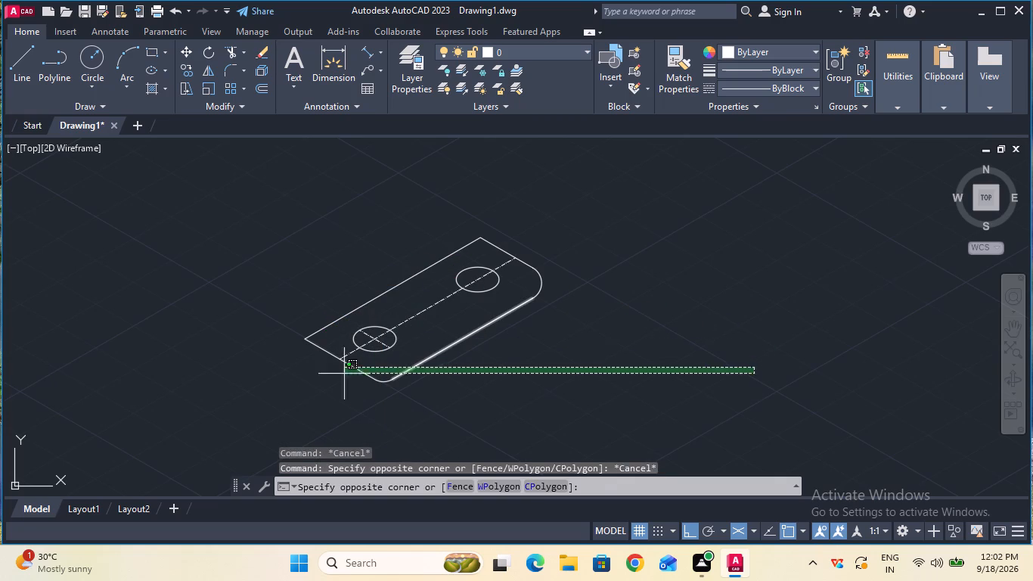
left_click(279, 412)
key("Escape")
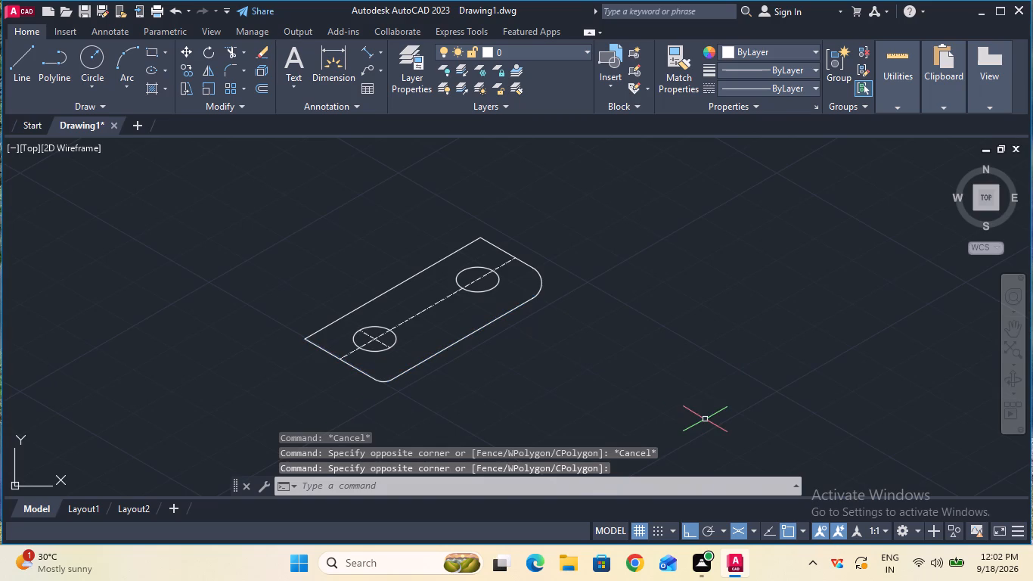
Join the connected edges and rounded corners of the top face into a single outline, selecting the whole drawing.
left_click(724, 450)
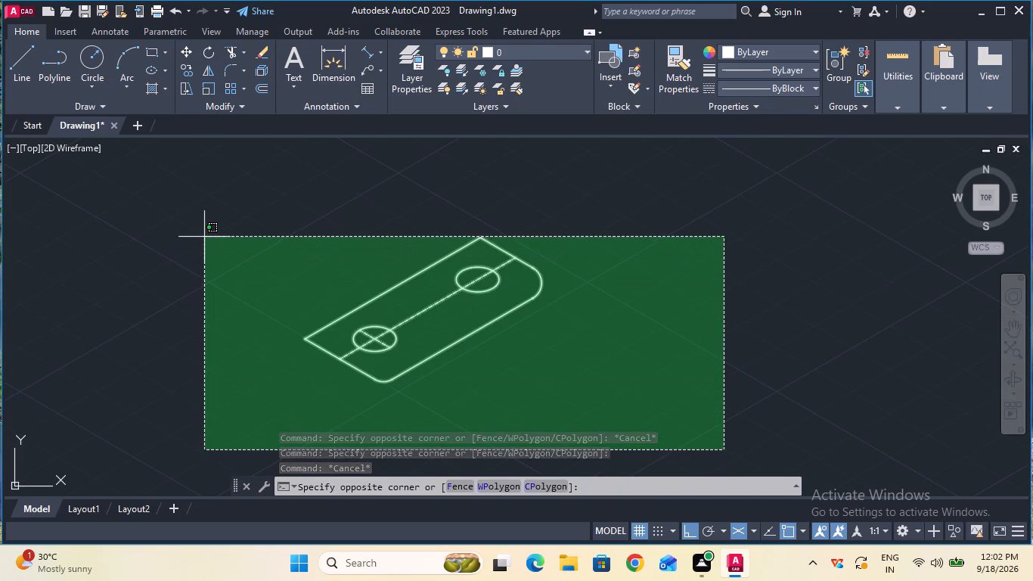
left_click(201, 223)
type("joi")
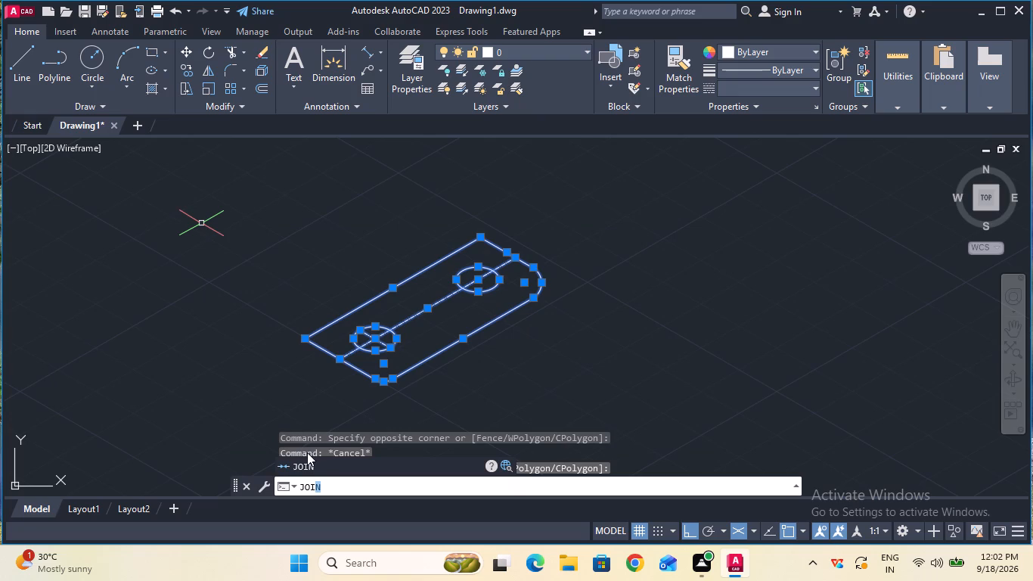
left_click(309, 462)
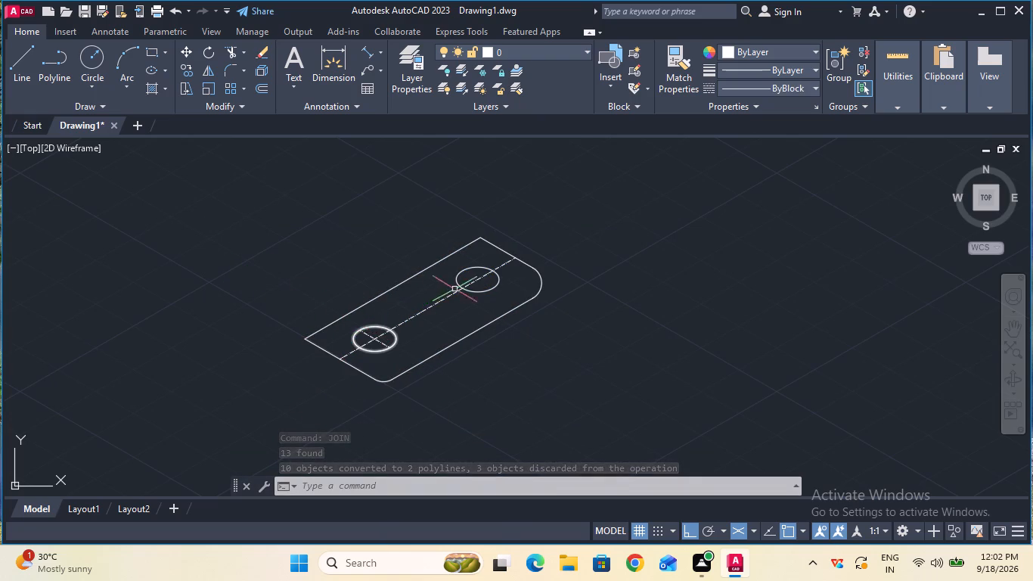
Copy the joined top-face outline 10 mm straight down, working in the right isoplane.
left_click(187, 72)
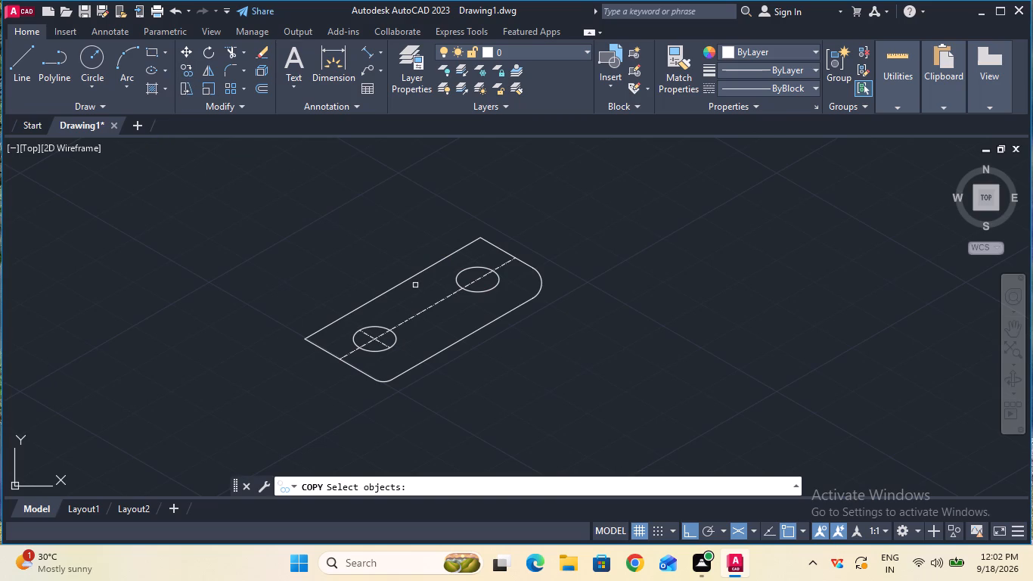
left_click(411, 277)
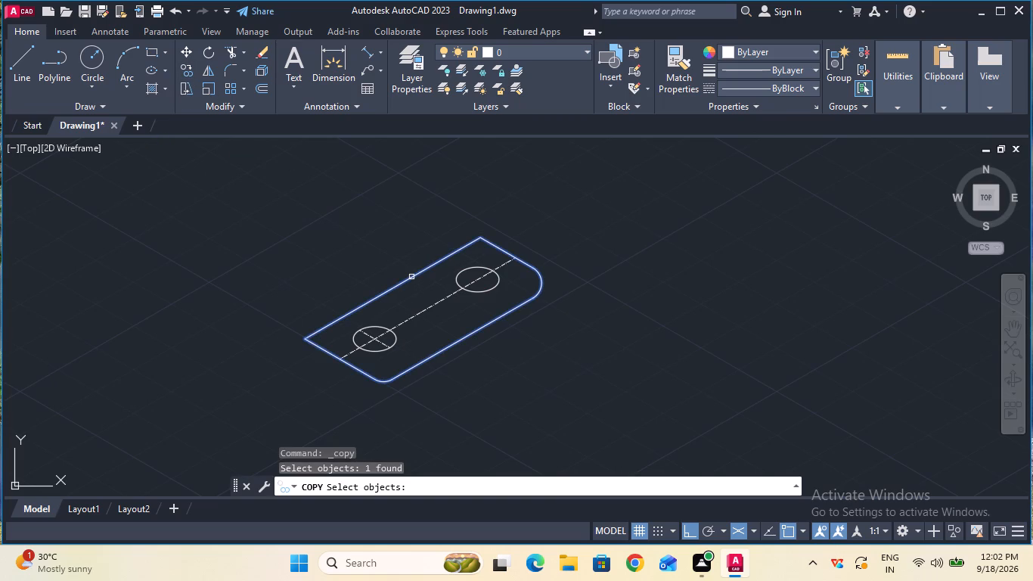
key("Return")
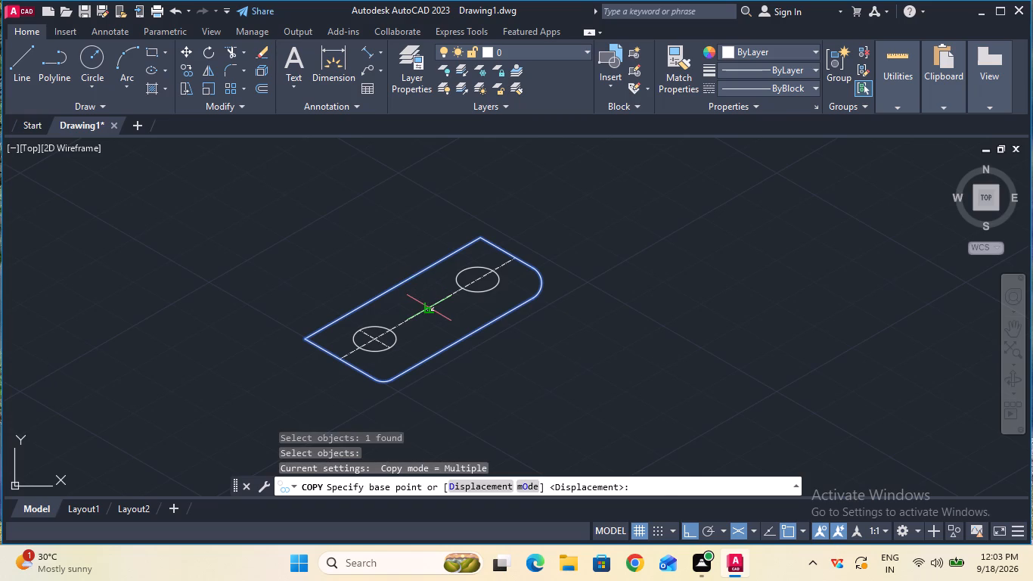
left_click(428, 306)
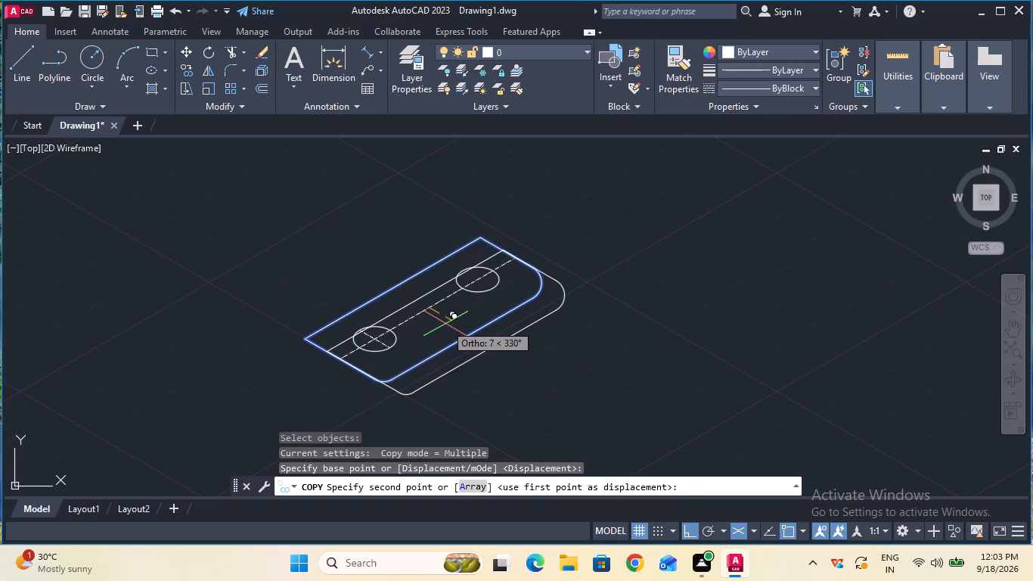
key("F5")
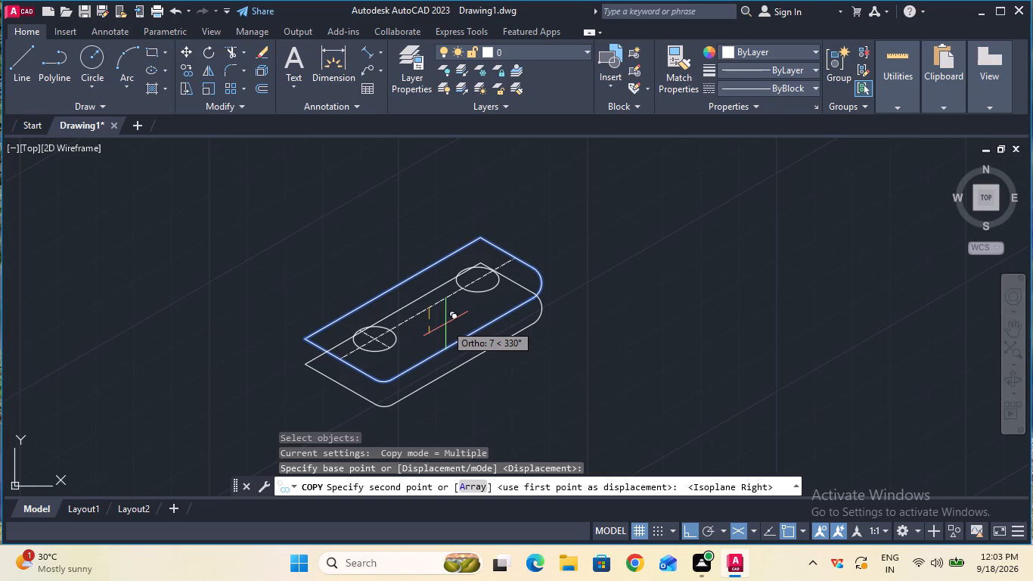
key("1")
key("0")
key("Return")
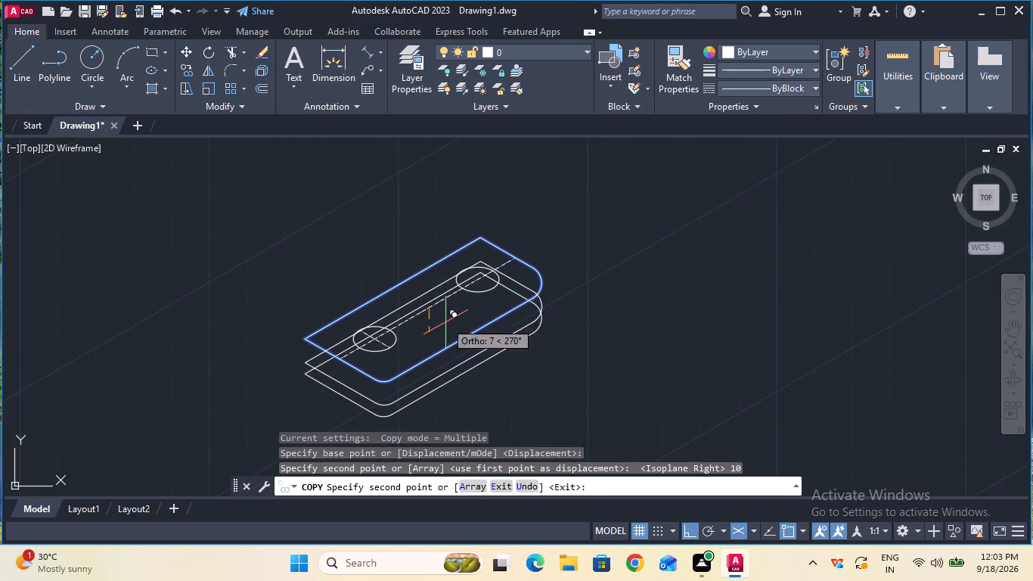
key("Escape")
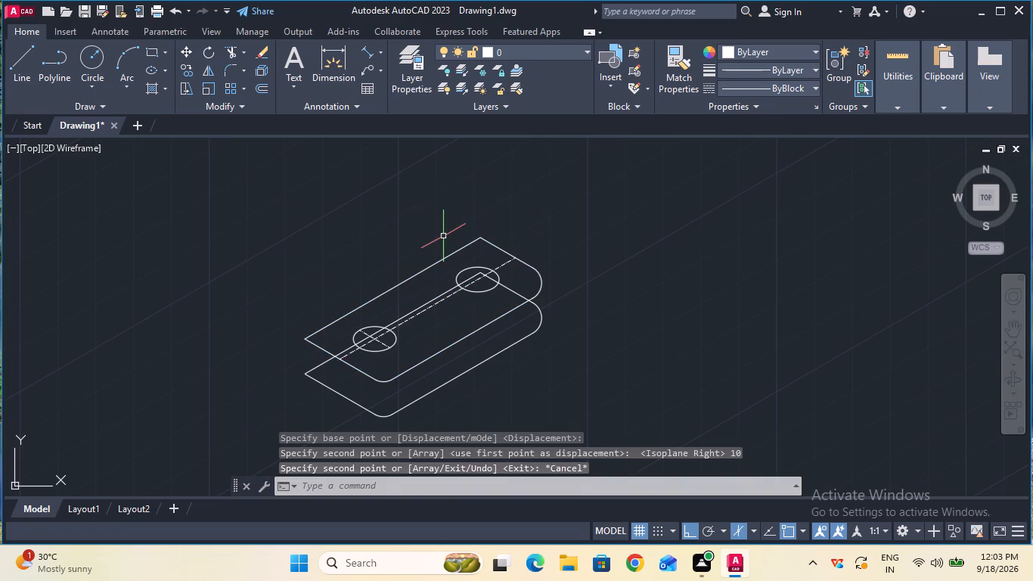
Check the vertical distance between the top outline and its copy at the front corner with a linear dimension, without placing it.
left_click(381, 51)
left_click(387, 77)
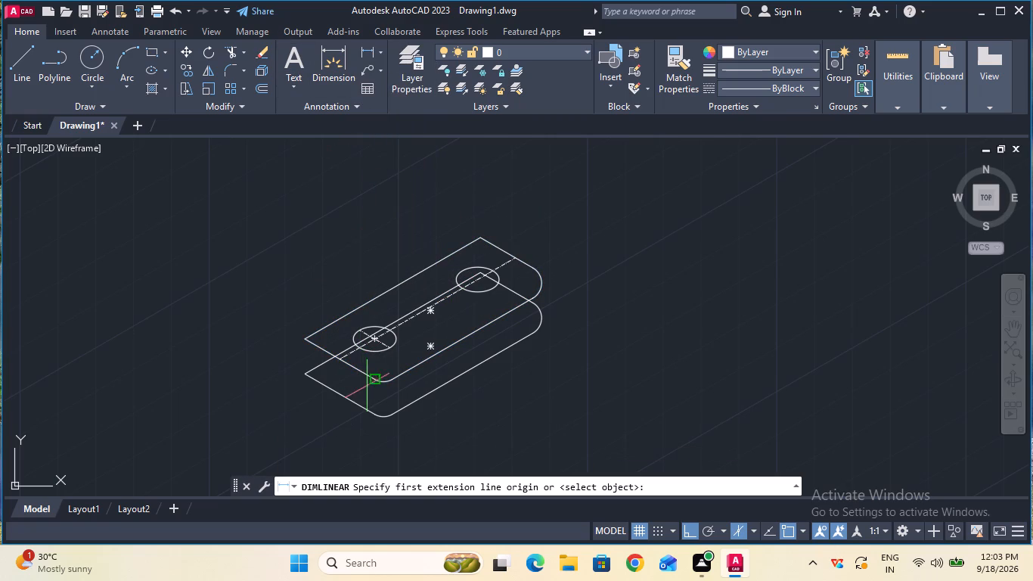
left_click(370, 384)
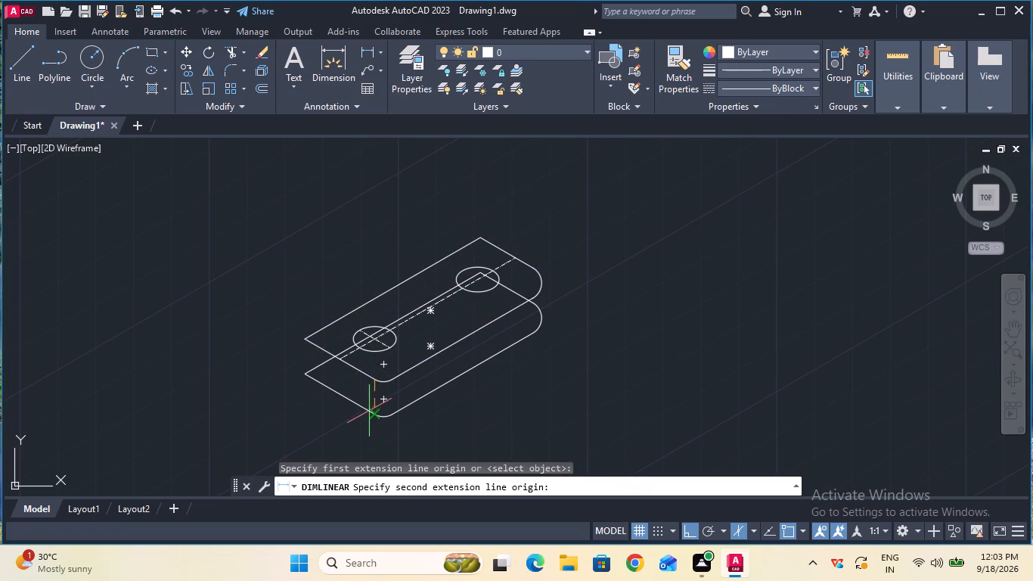
left_click(369, 415)
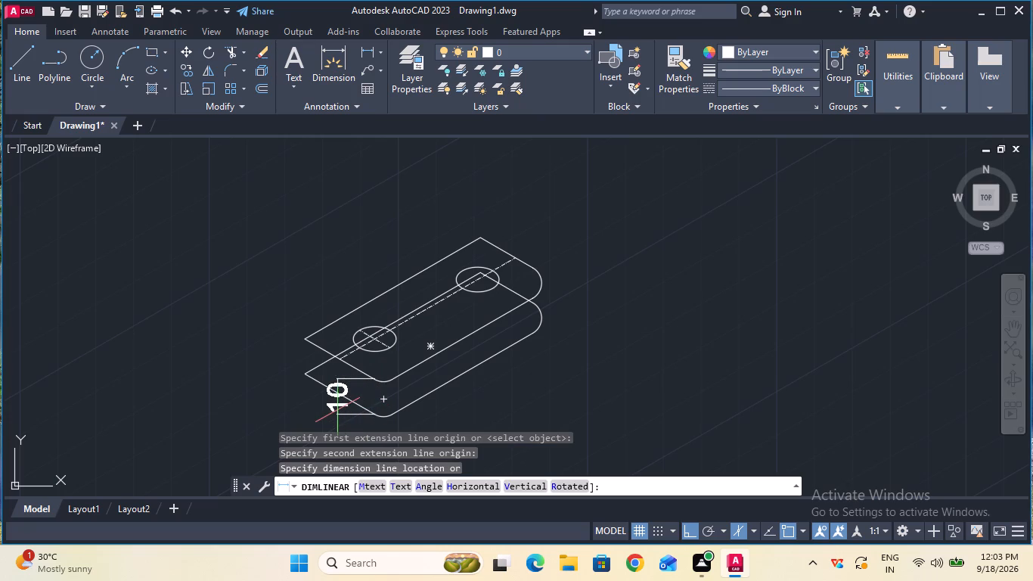
key("Escape")
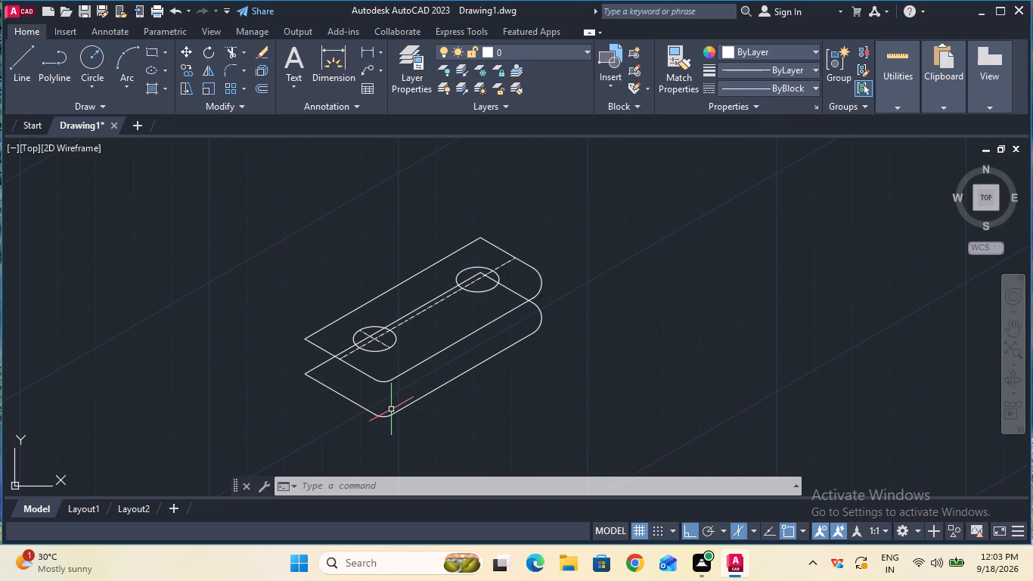
Copy the lower outline straight down twice, at 5 mm and 10 mm, using its front edge's midpoint as base point.
left_click(1013, 321)
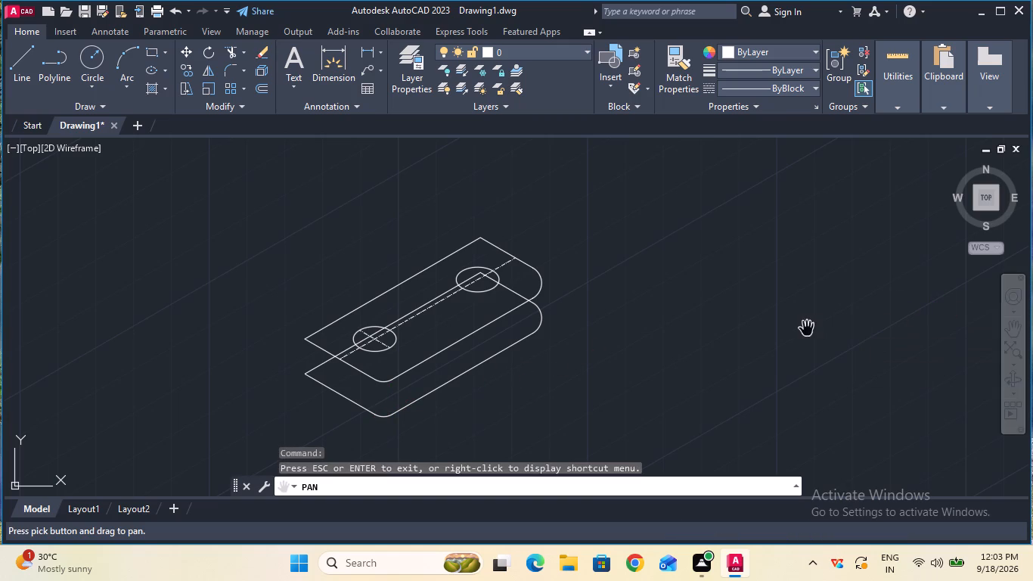
left_click_drag(806, 329, 797, 263)
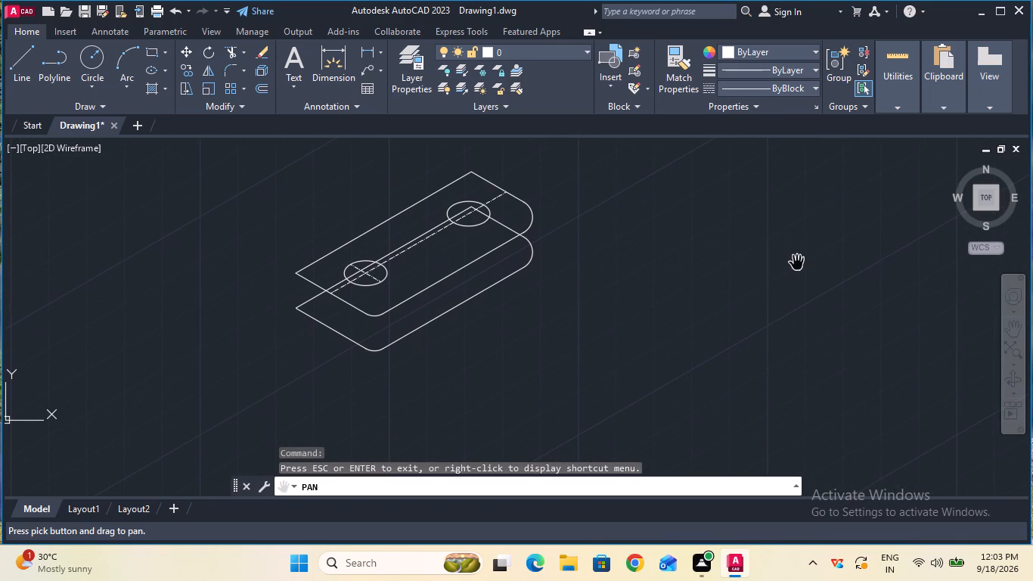
key("Escape")
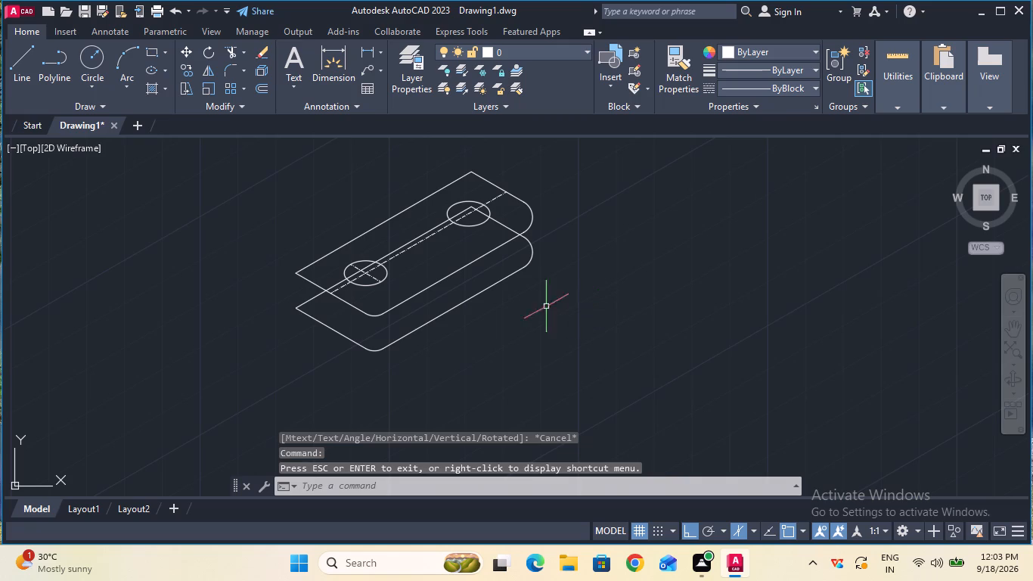
left_click(184, 68)
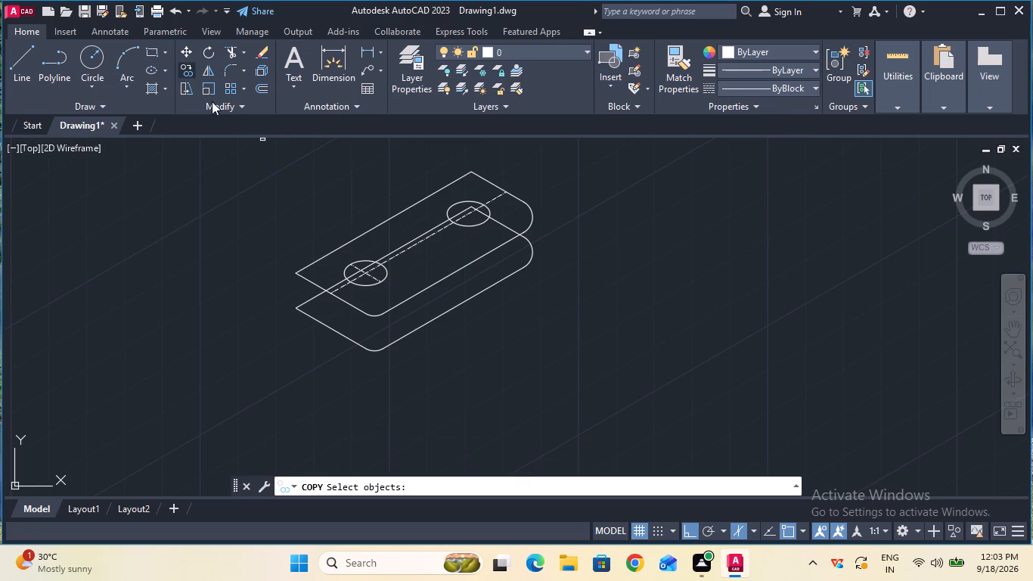
left_click(409, 334)
key("Return")
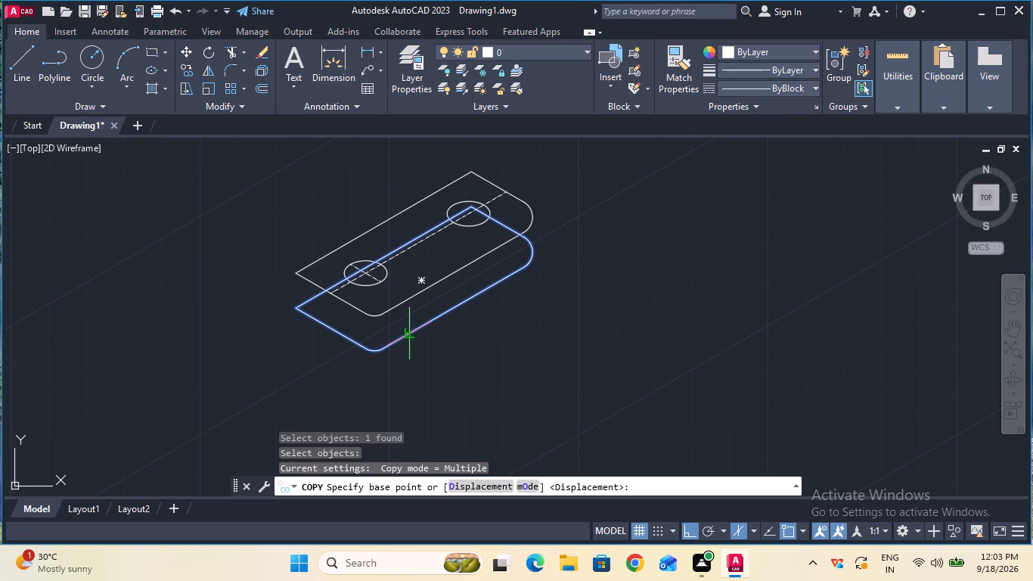
left_click(457, 306)
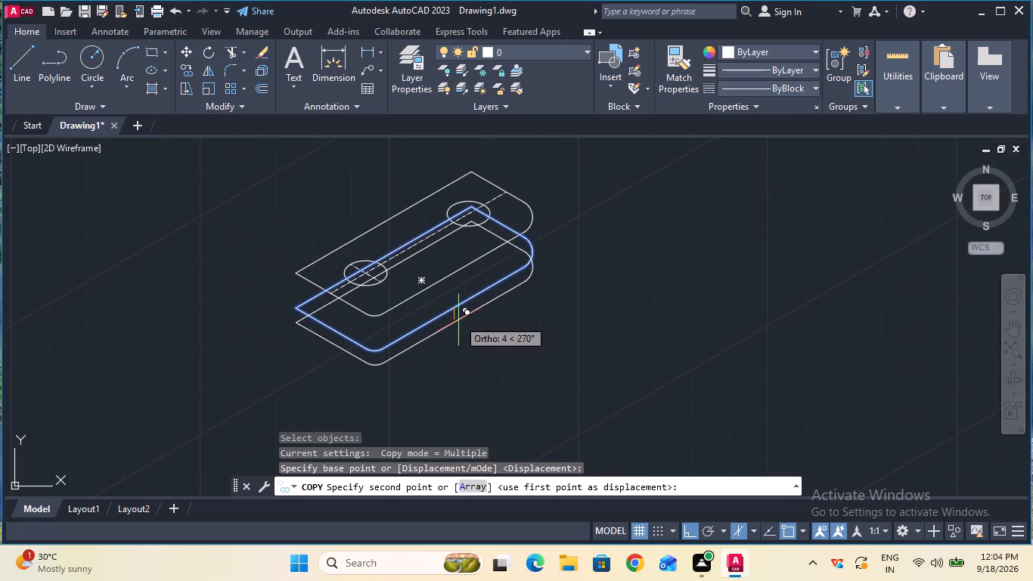
key("5")
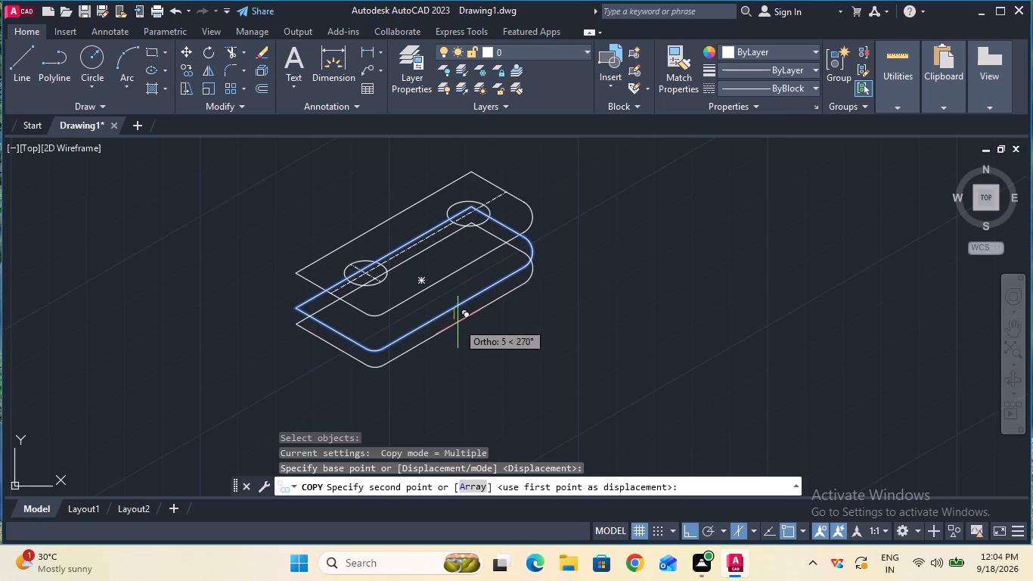
key("Return")
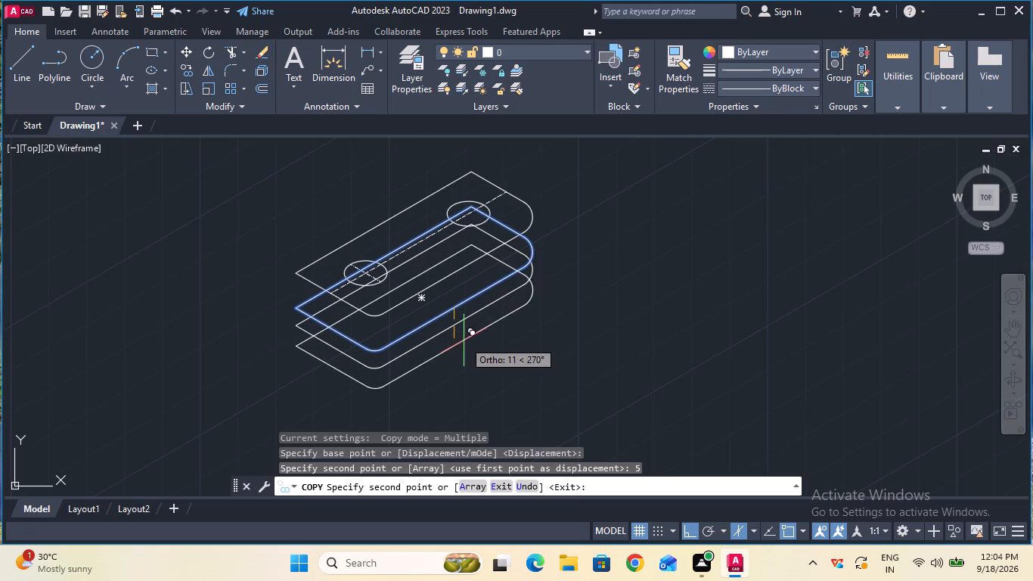
key("1")
key("0")
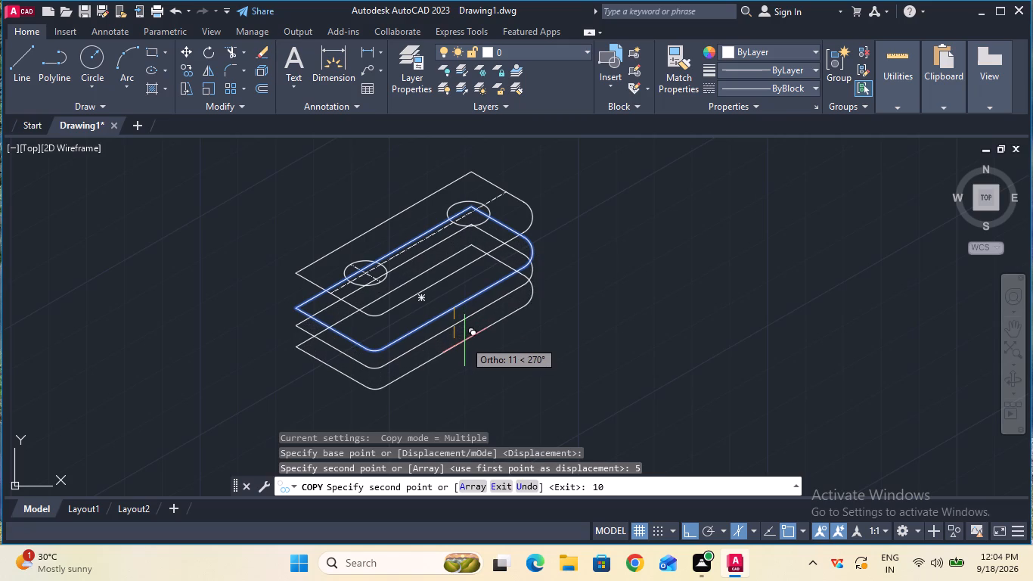
key("Return")
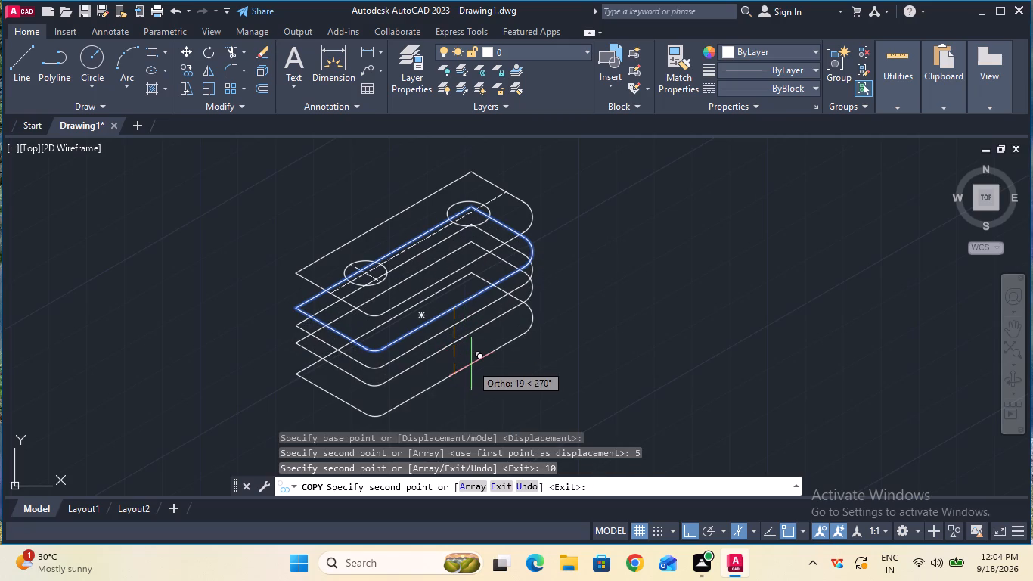
key("Escape")
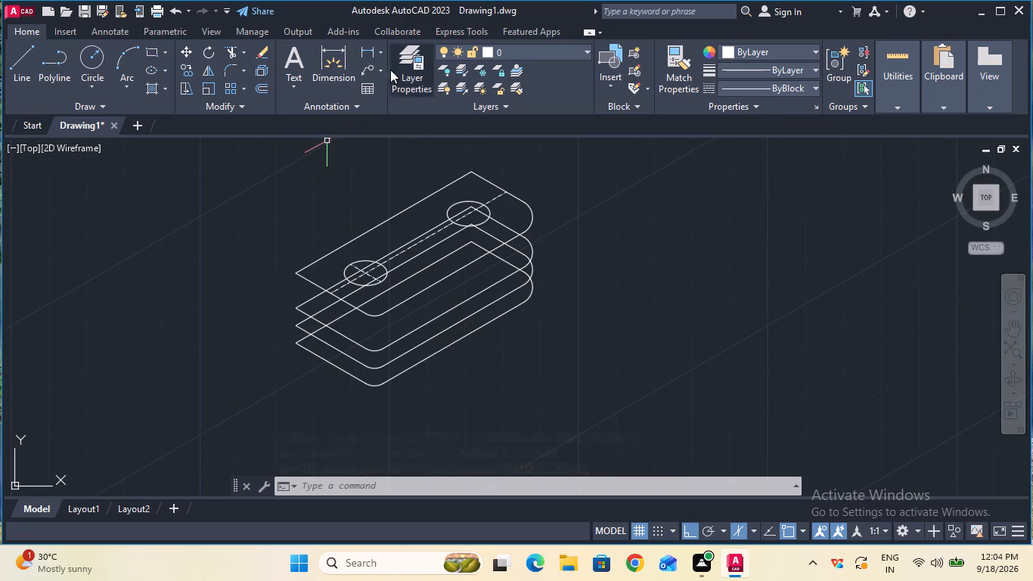
Check the vertical distance between the second and third outlines at the front corner with a linear dimension, without placing it.
left_click(368, 45)
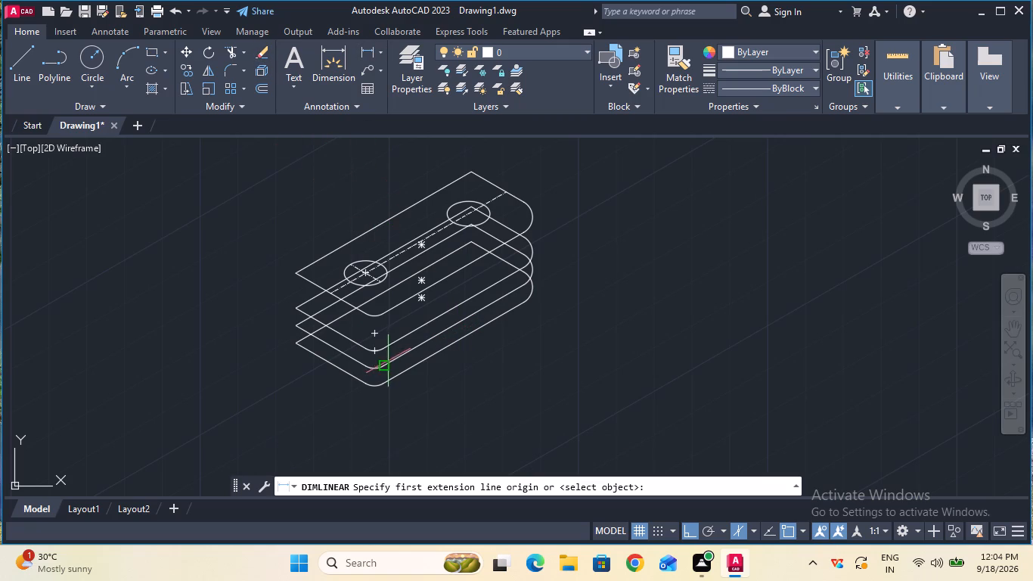
left_click(374, 352)
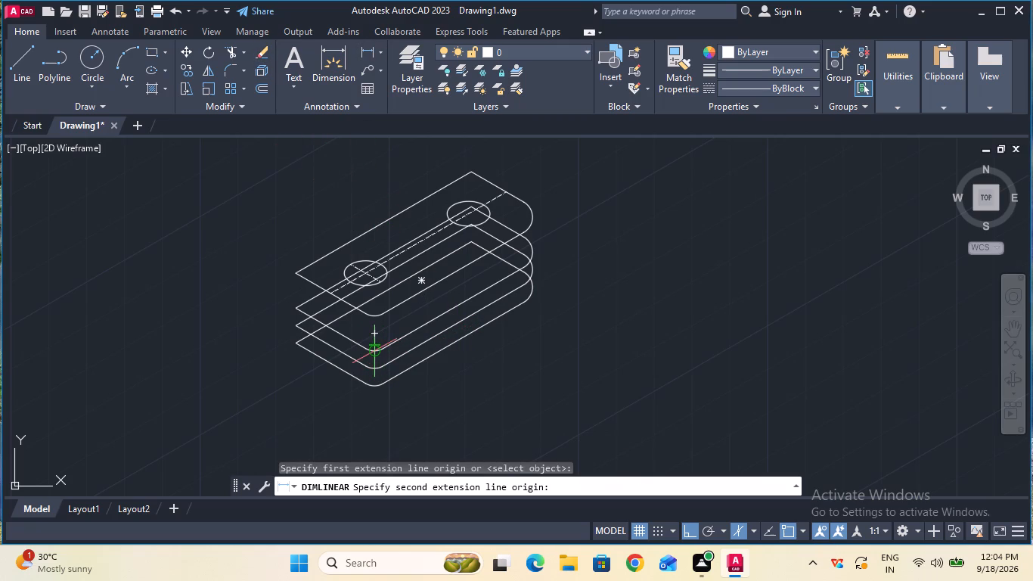
left_click(374, 367)
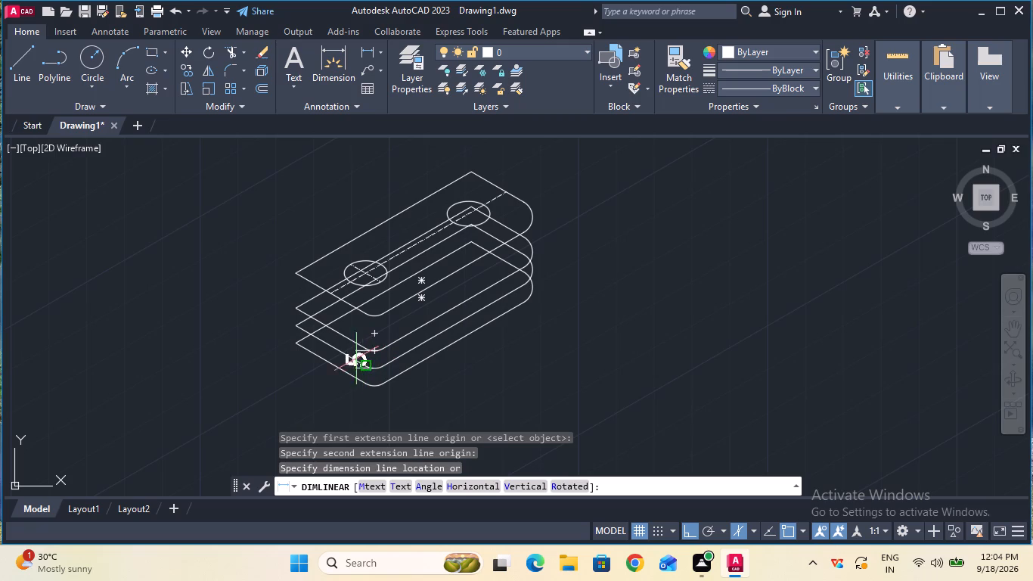
key("Escape")
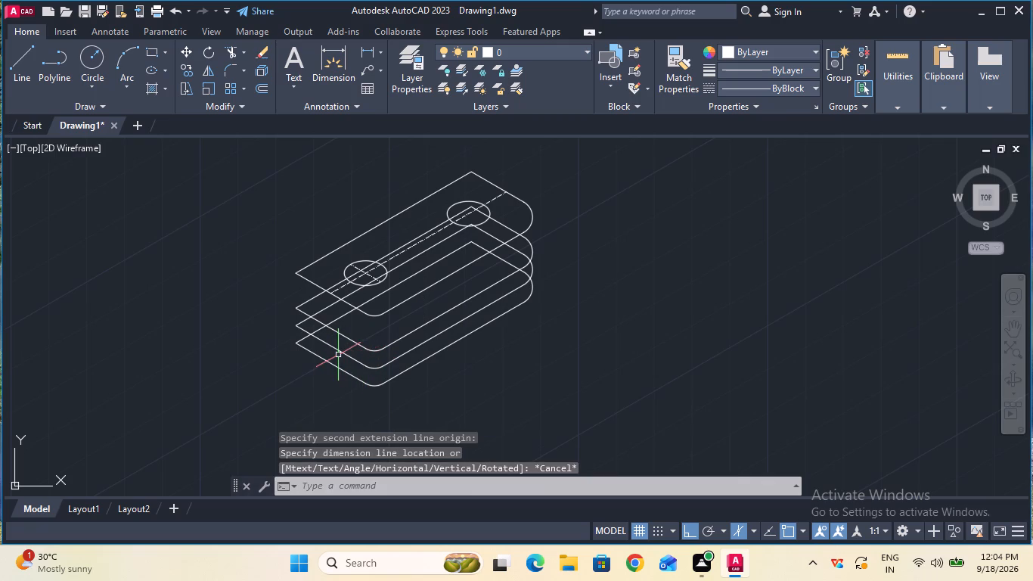
Check the vertical distance between the third and lowest outlines at the front corner with a linear dimension, without placing it.
left_click(374, 47)
left_click(377, 369)
left_click(377, 384)
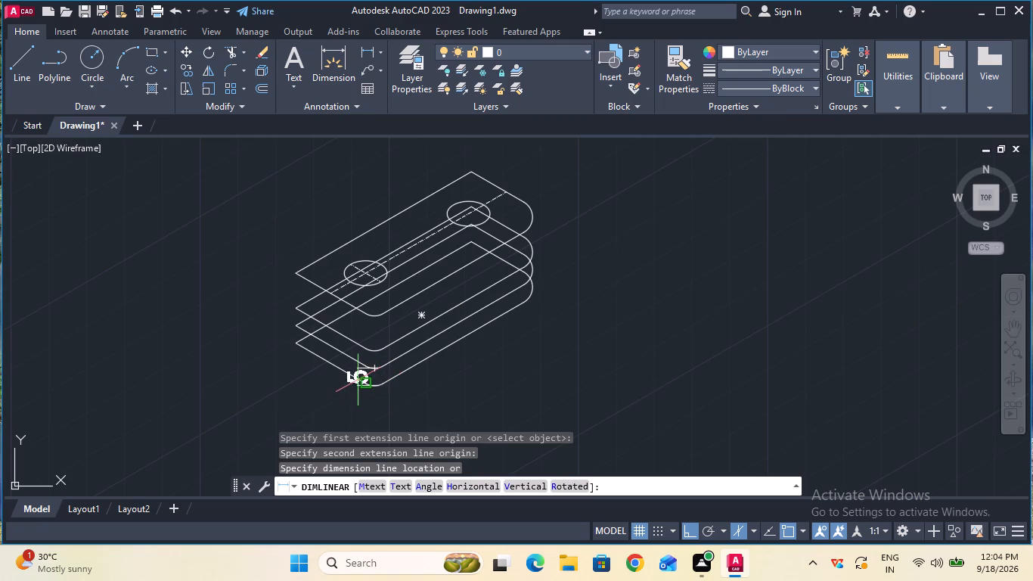
key("Escape")
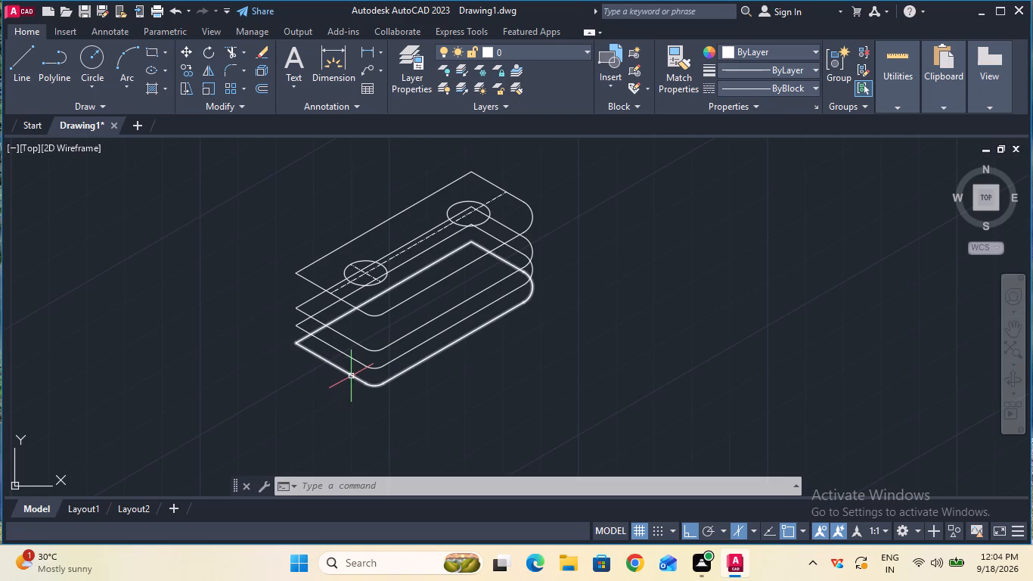
Delete the lowest of the four stacked outlines.
left_click(352, 375)
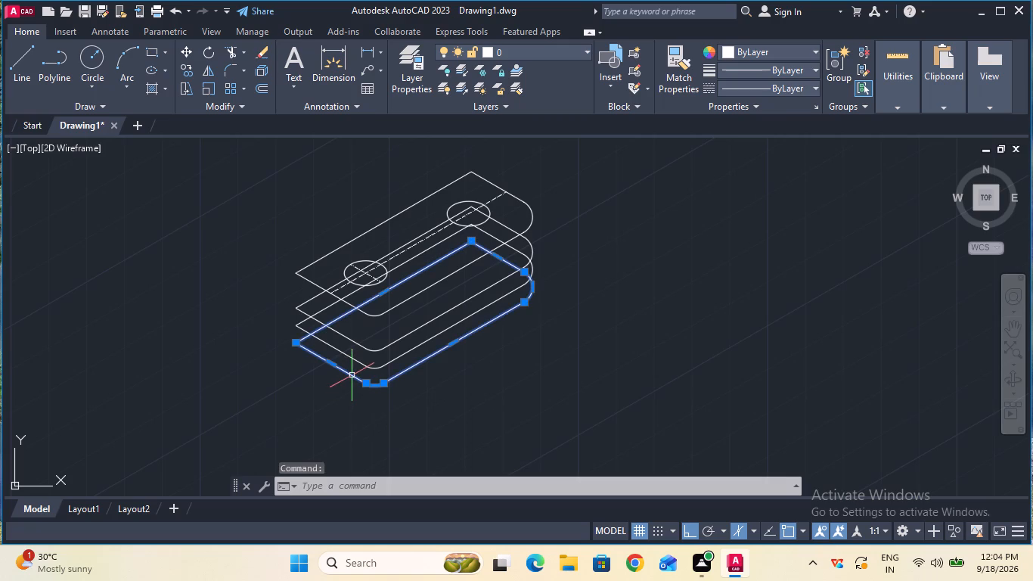
key("Delete")
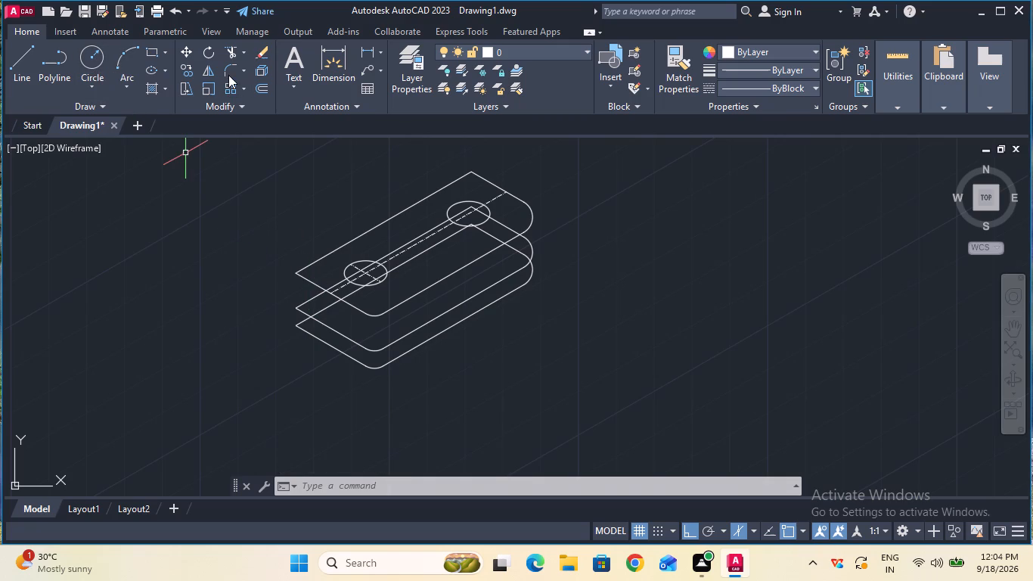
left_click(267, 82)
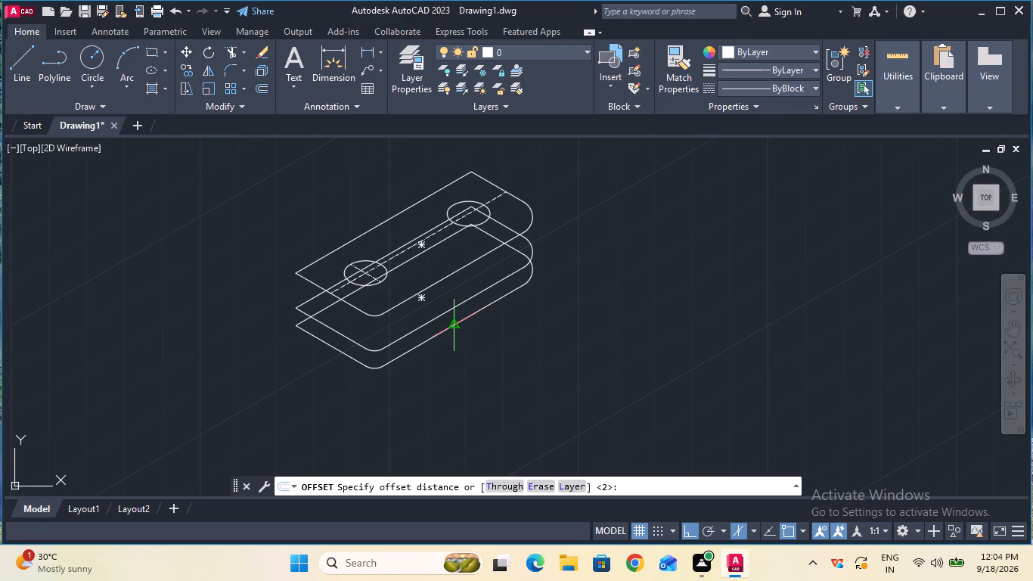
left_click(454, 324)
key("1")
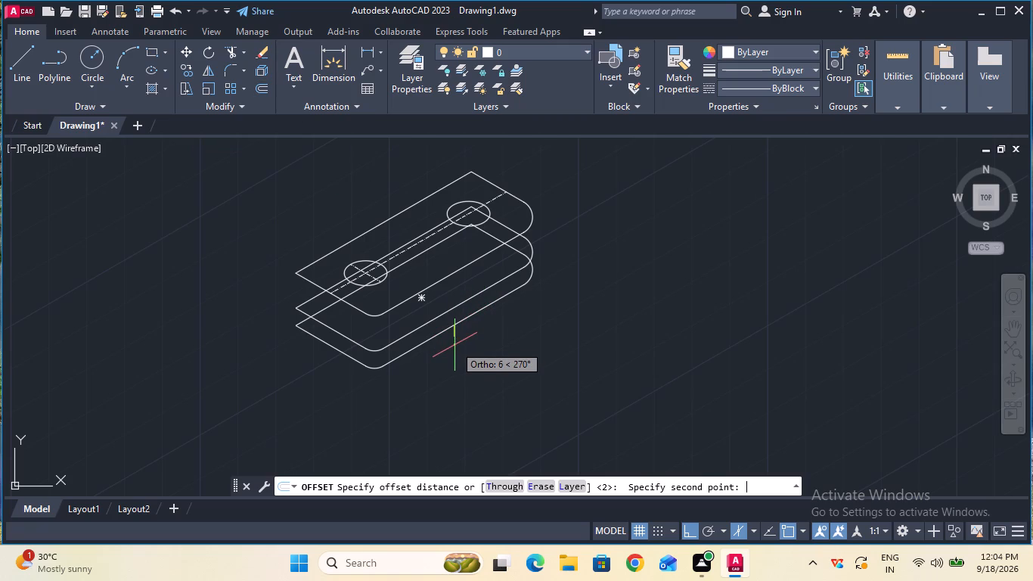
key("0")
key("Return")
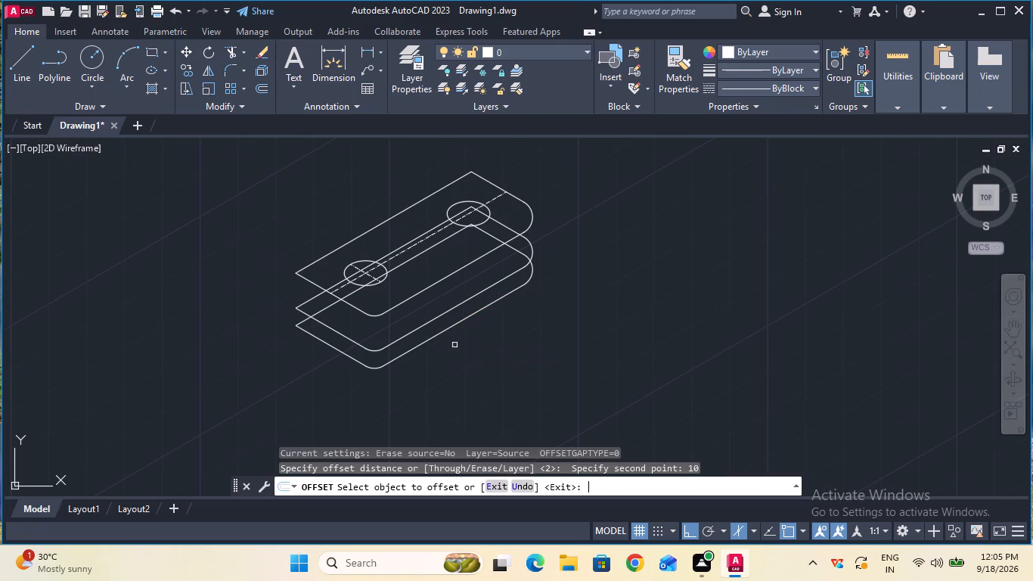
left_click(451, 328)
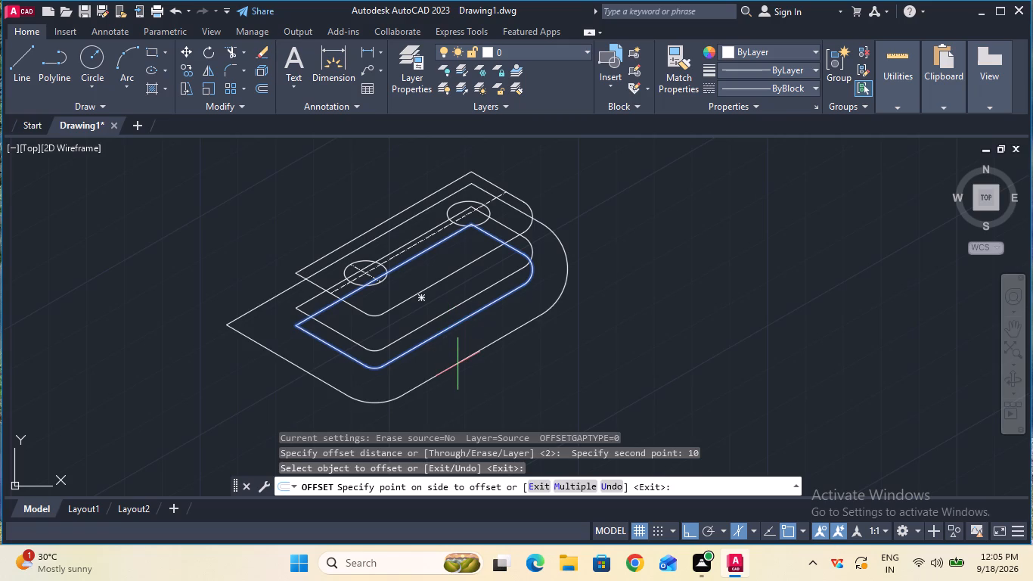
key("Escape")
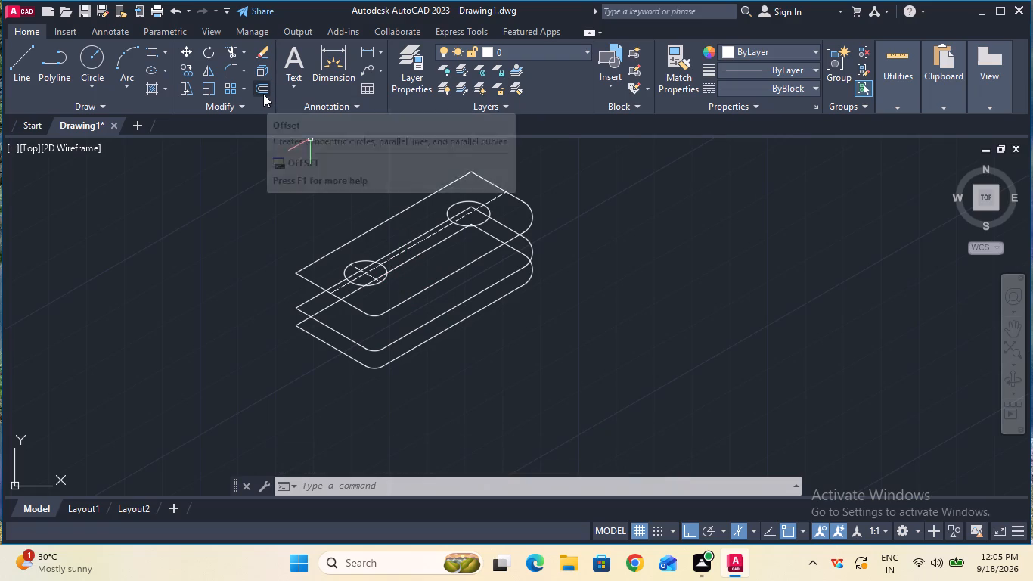
Copy the third outline 10 mm straight down, using the midpoint of its long front edge as base point.
left_click(191, 68)
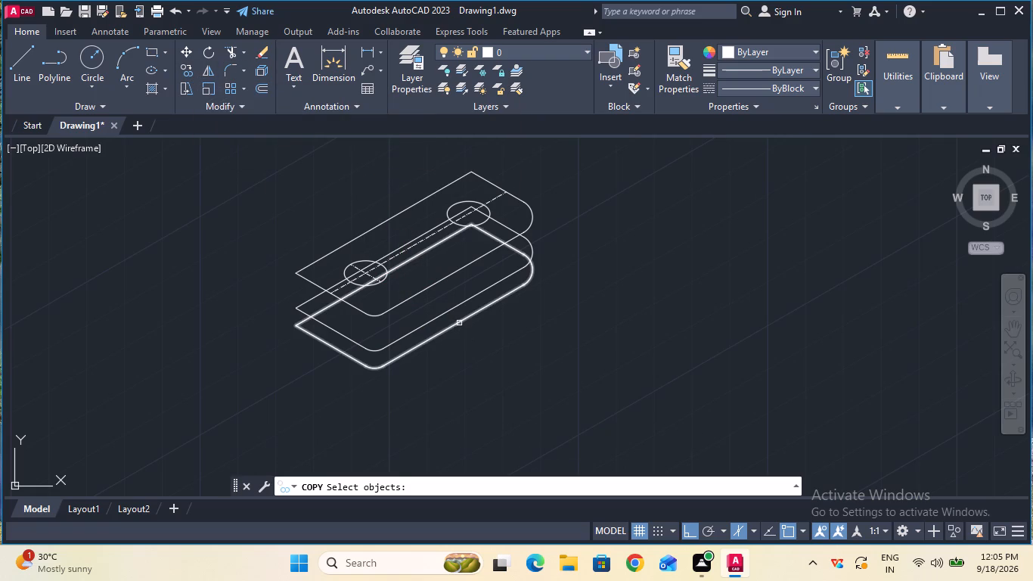
left_click(459, 323)
key("Return")
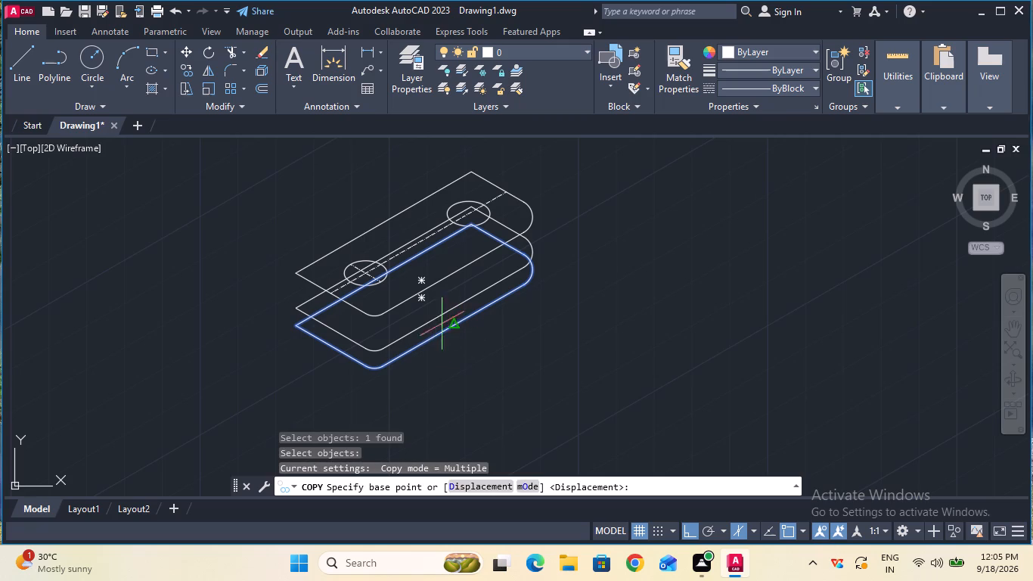
left_click(453, 325)
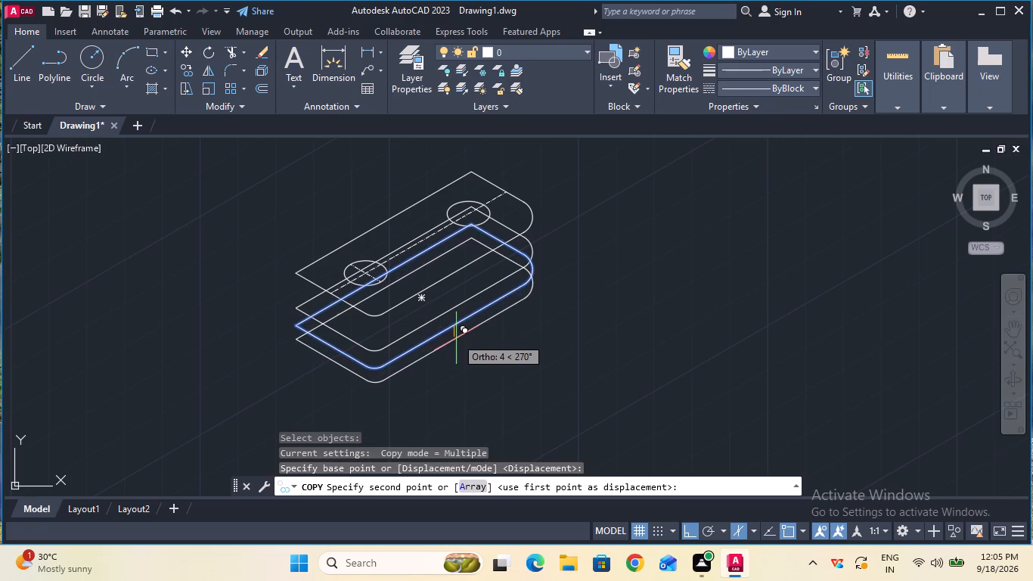
key("1")
key("0")
key("Return")
key("Escape")
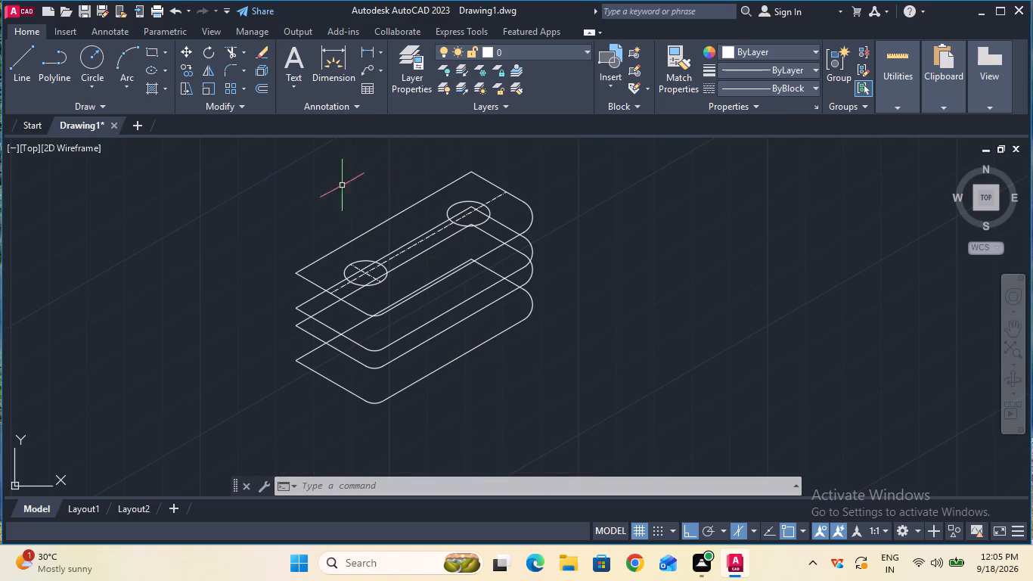
Draw two vertical edge lines at the right rounded corner, joining the top outline to the second and the third to the lowest.
left_click(29, 57)
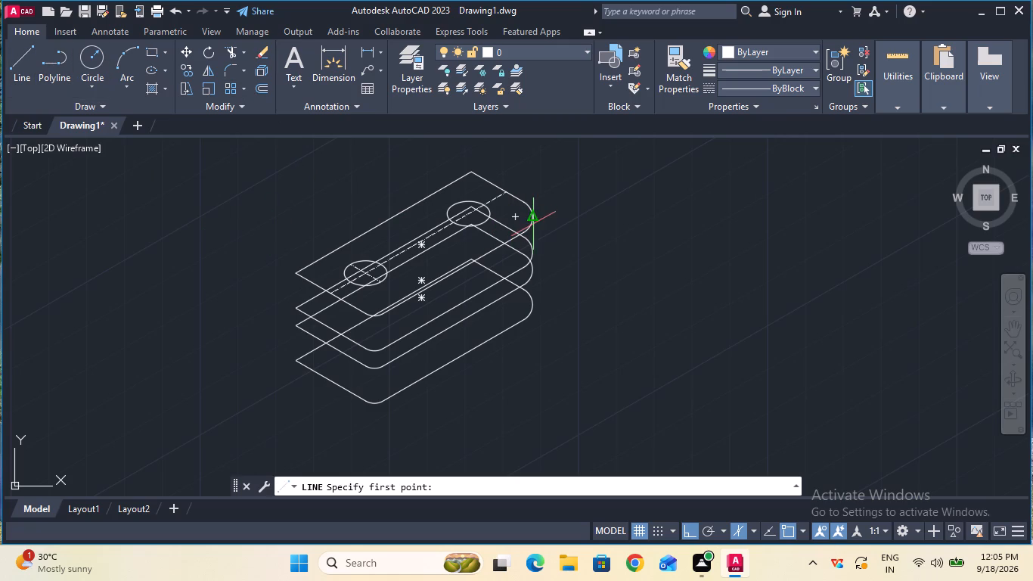
left_click(531, 216)
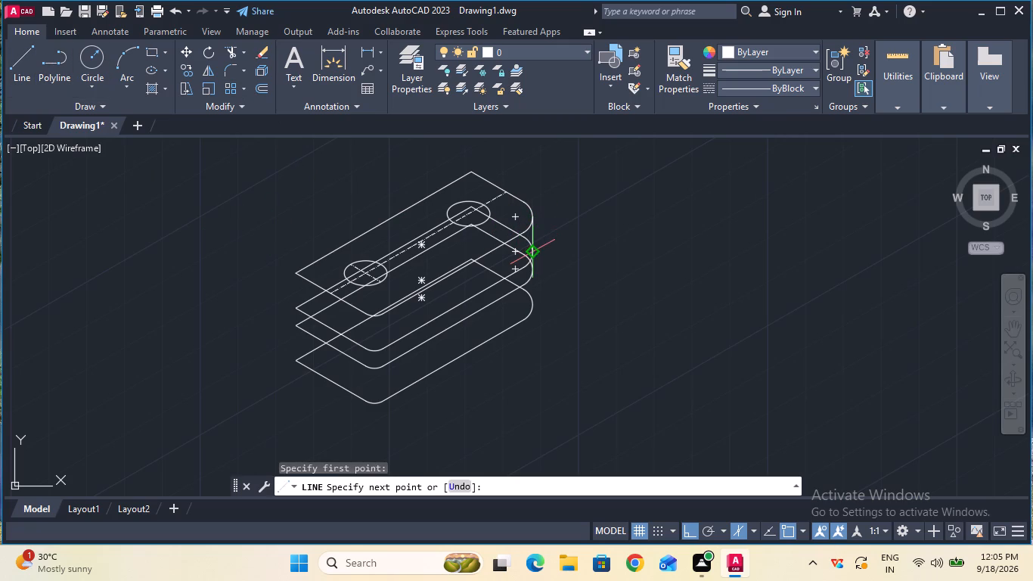
left_click(535, 253)
key("Escape")
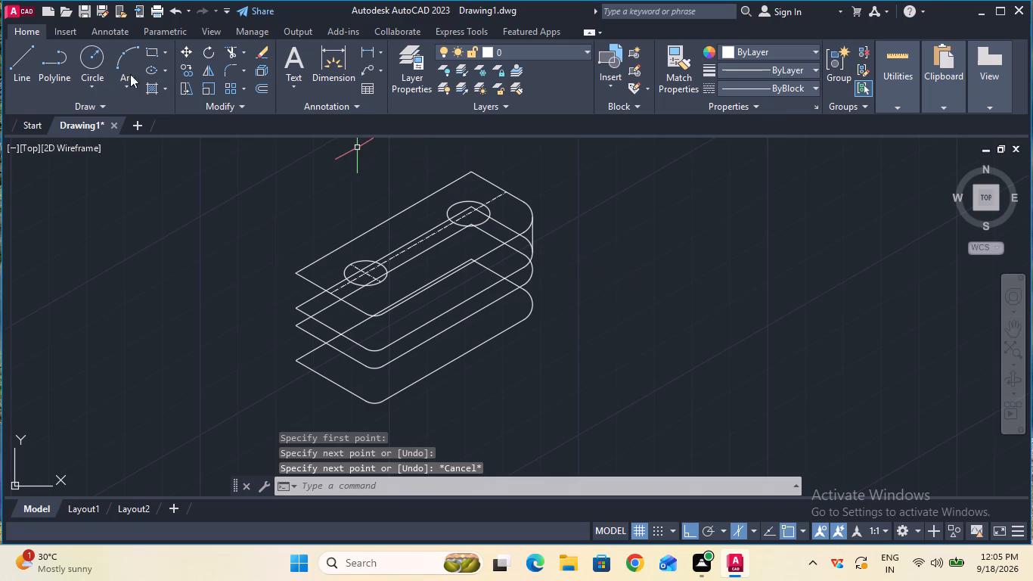
left_click(20, 55)
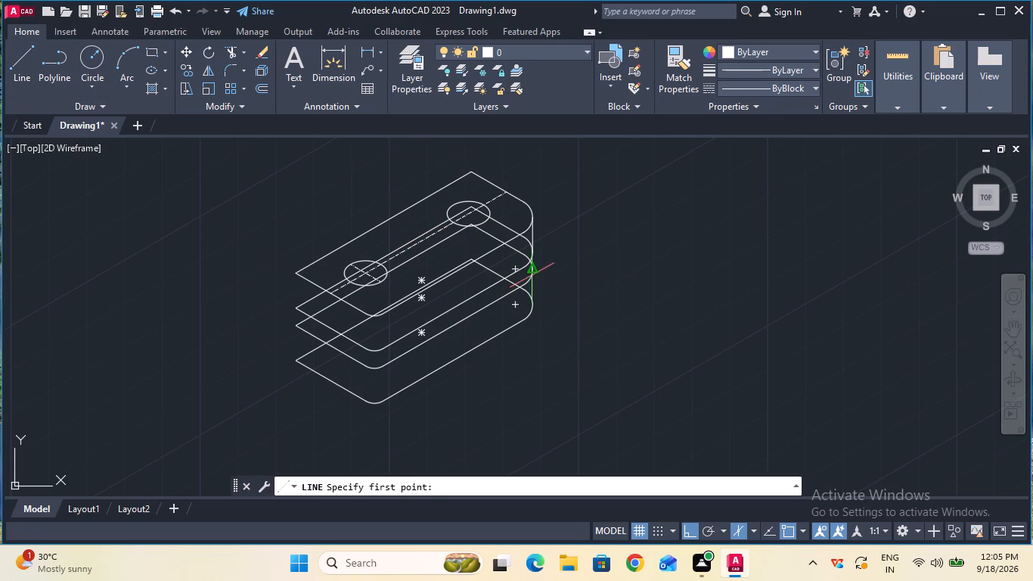
left_click(532, 275)
left_click(535, 304)
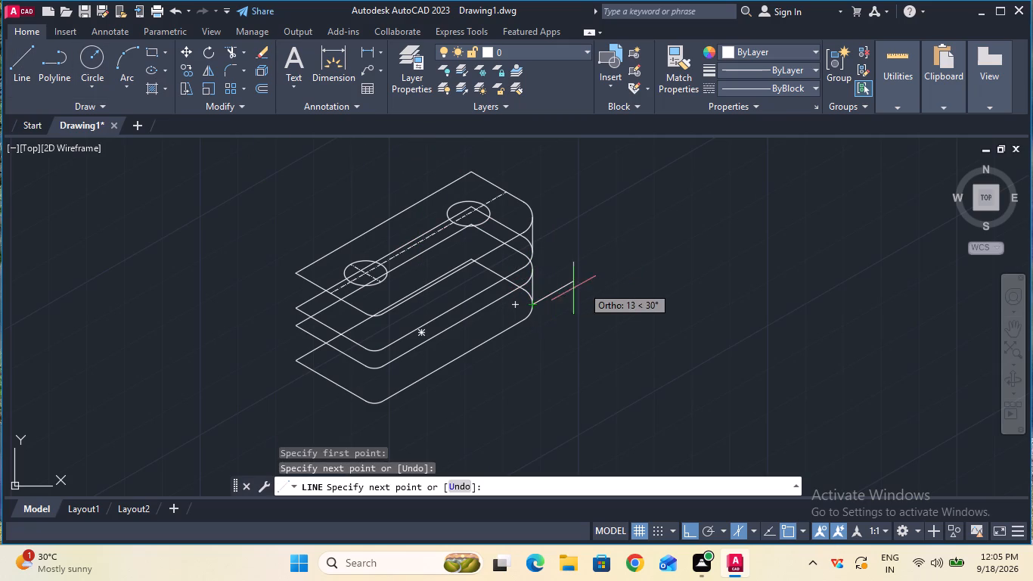
key("Escape")
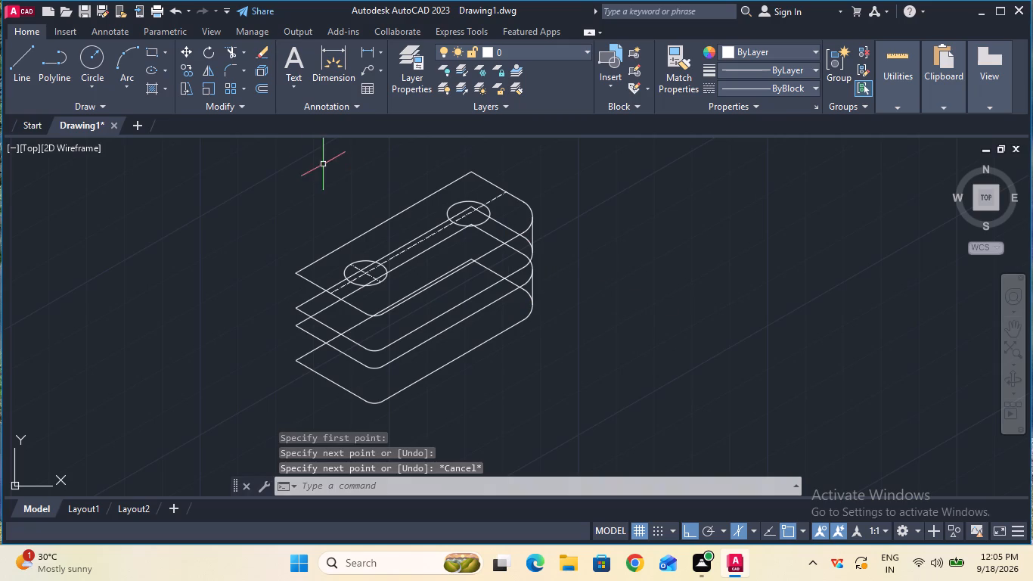
Trim the hidden segments of the lower outlines beside the vertical edges at the right rounded corner.
left_click(229, 57)
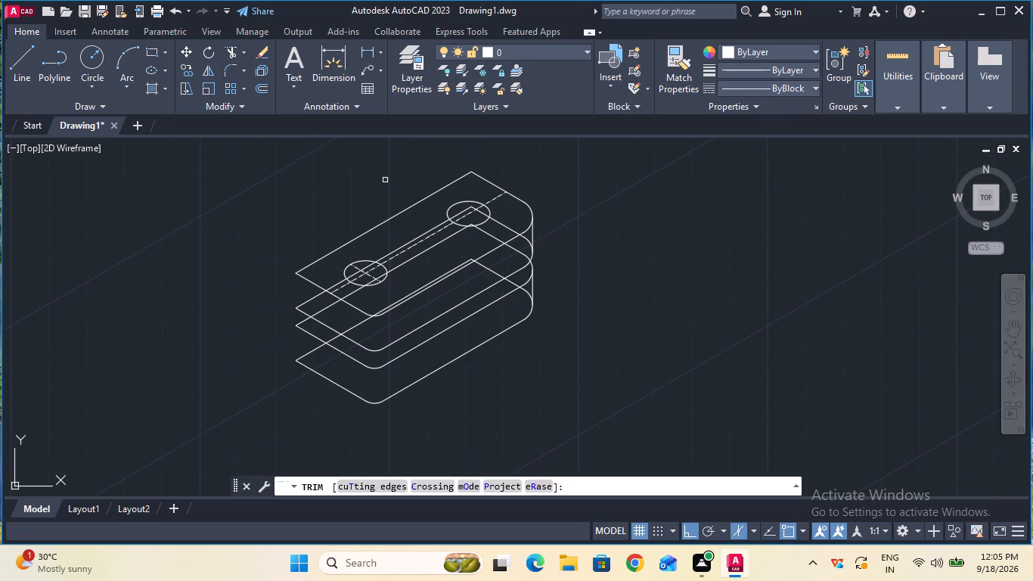
left_click(525, 240)
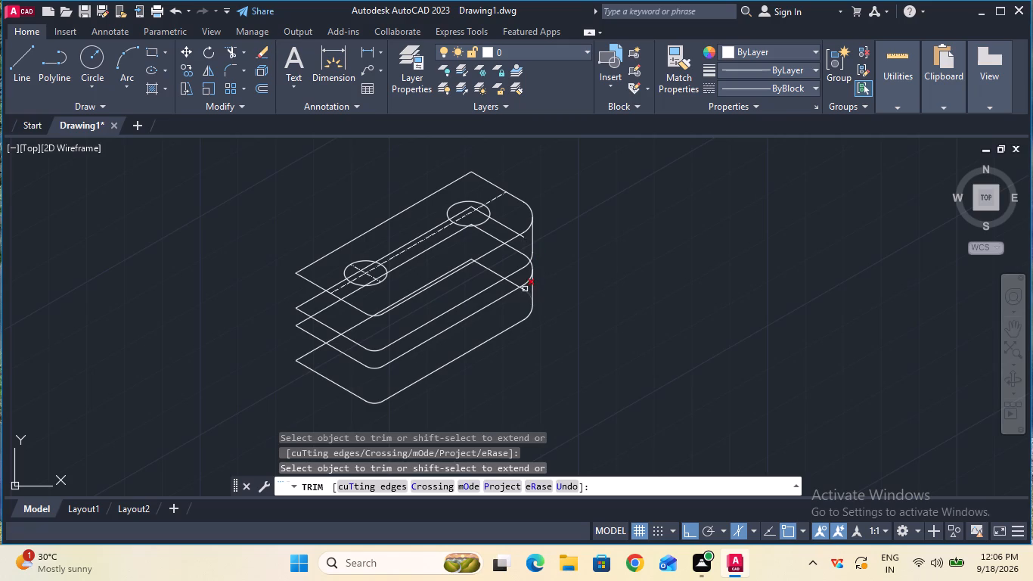
left_click(525, 289)
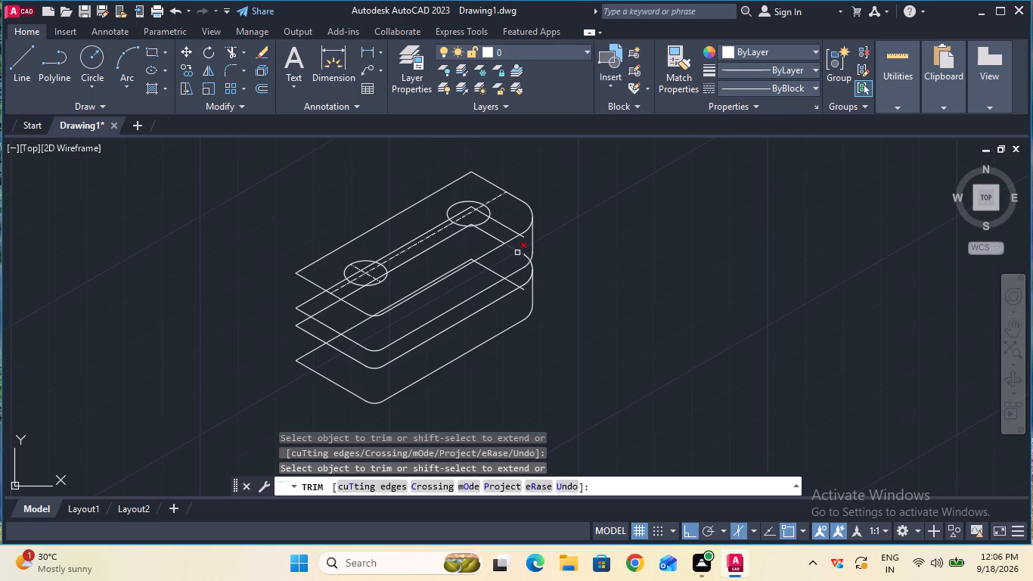
left_click(517, 253)
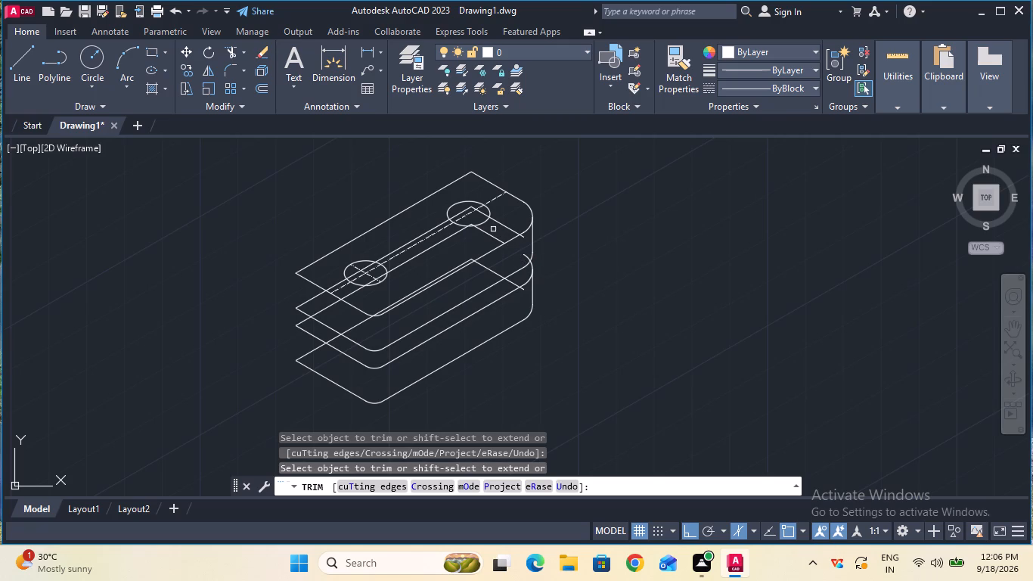
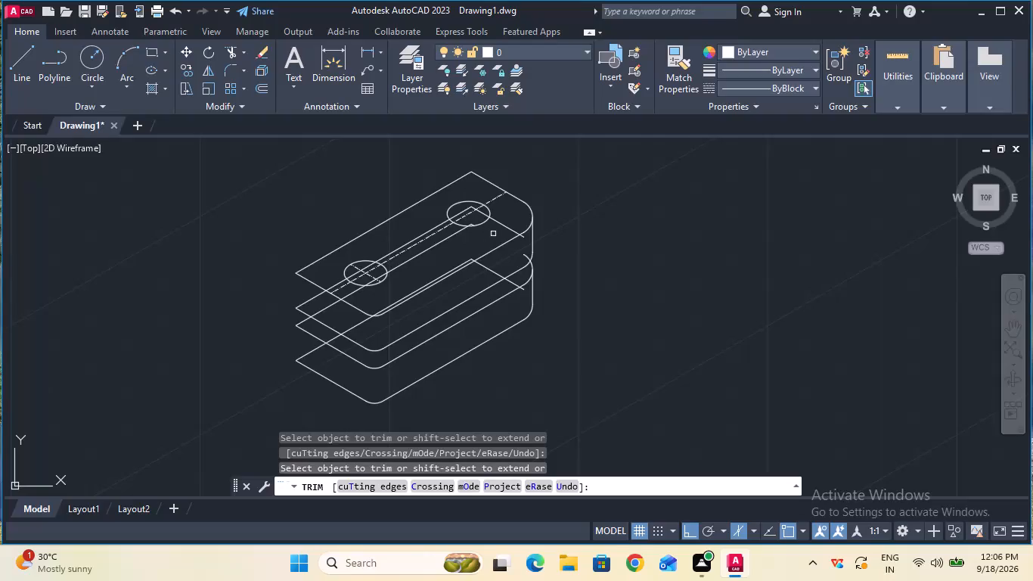
Trim the hidden rear short edge and rear long edge of the second outline, including the pieces crossing both holes.
left_click(529, 257)
left_click(521, 238)
left_click(510, 230)
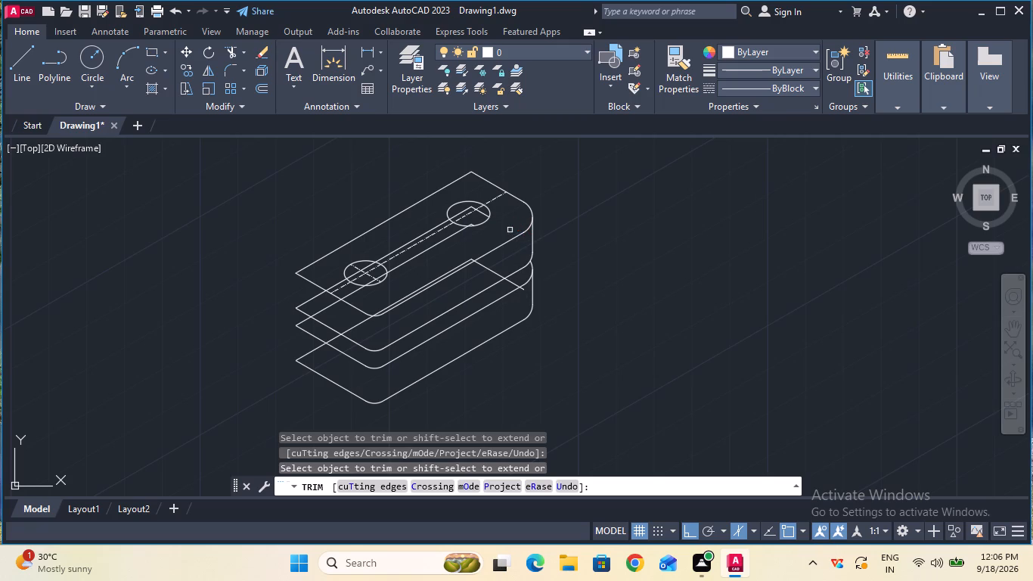
left_click(484, 217)
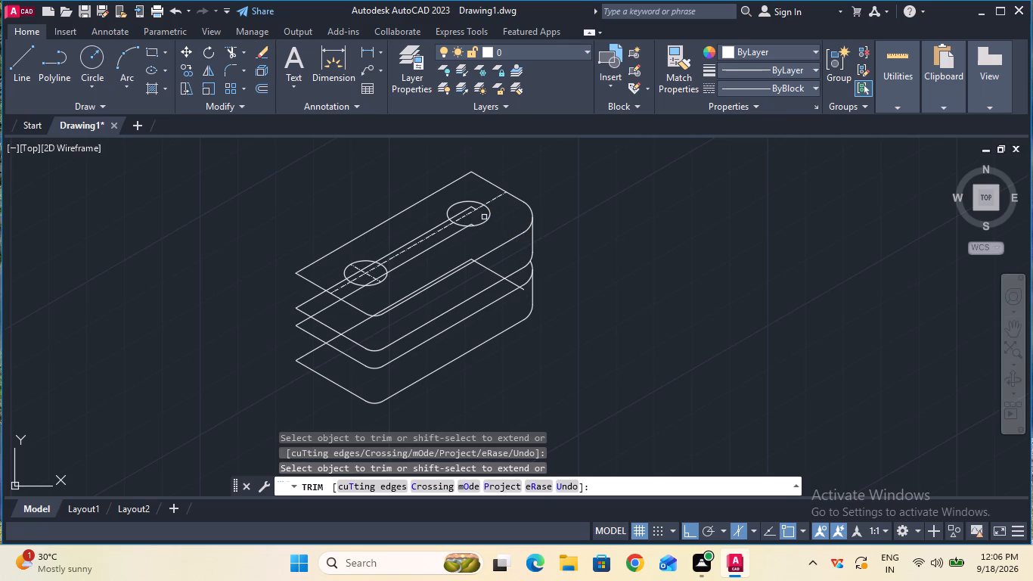
left_click(470, 204)
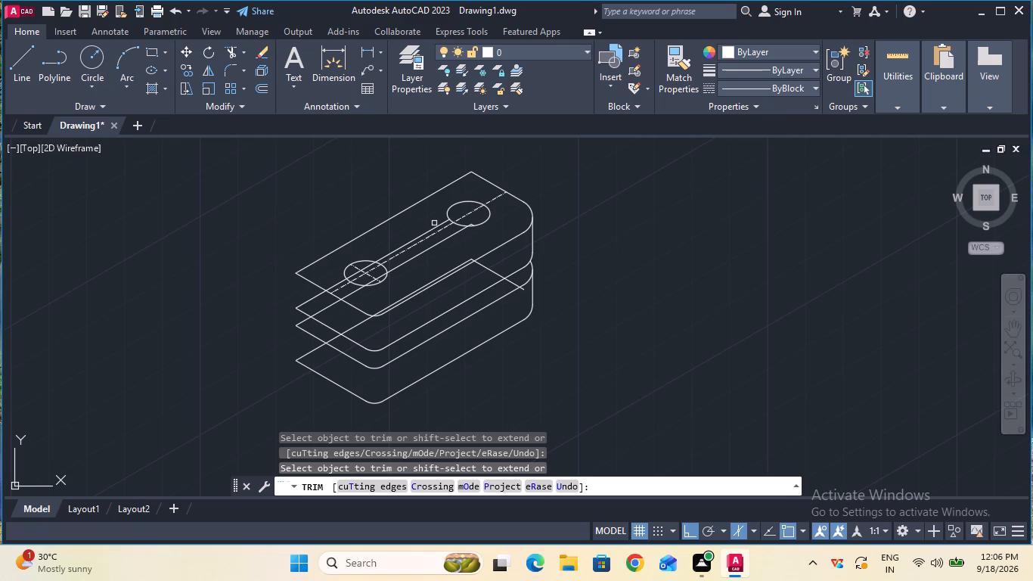
left_click(436, 225)
left_click(368, 265)
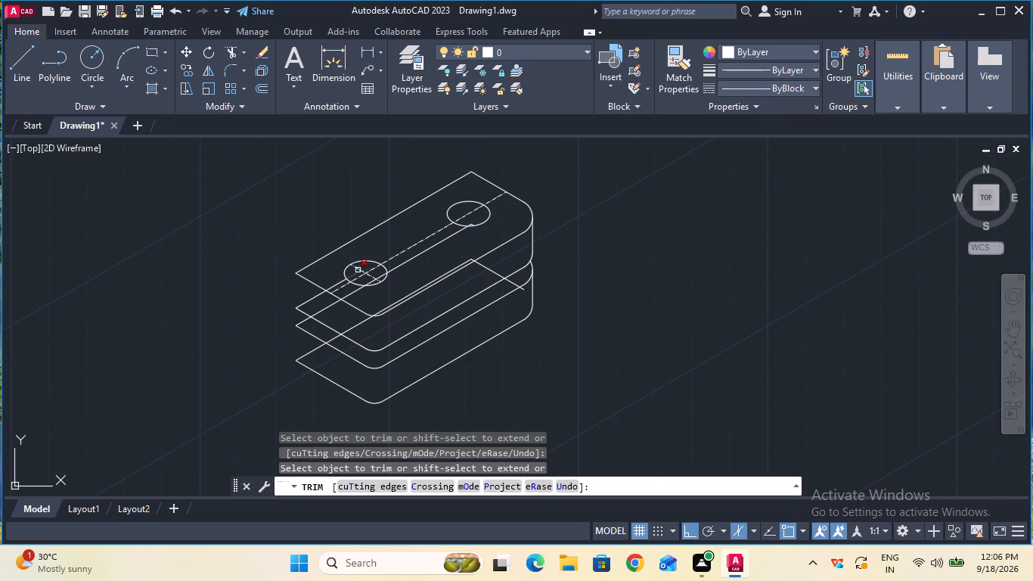
left_click(358, 271)
left_click(335, 284)
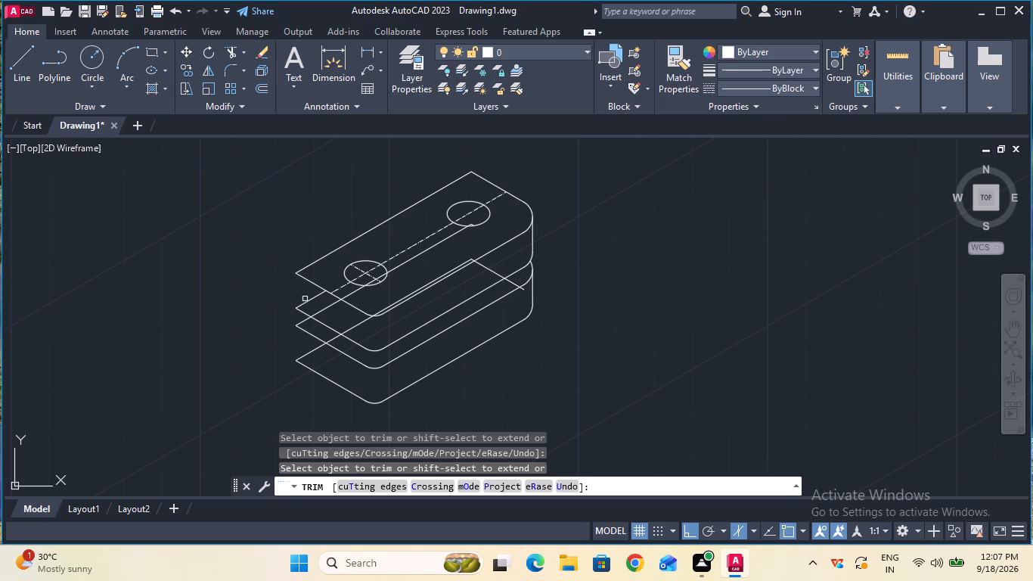
left_click(307, 298)
Trim the third outline's rear long edge where it extends beyond the top face at the left end.
left_click(301, 319)
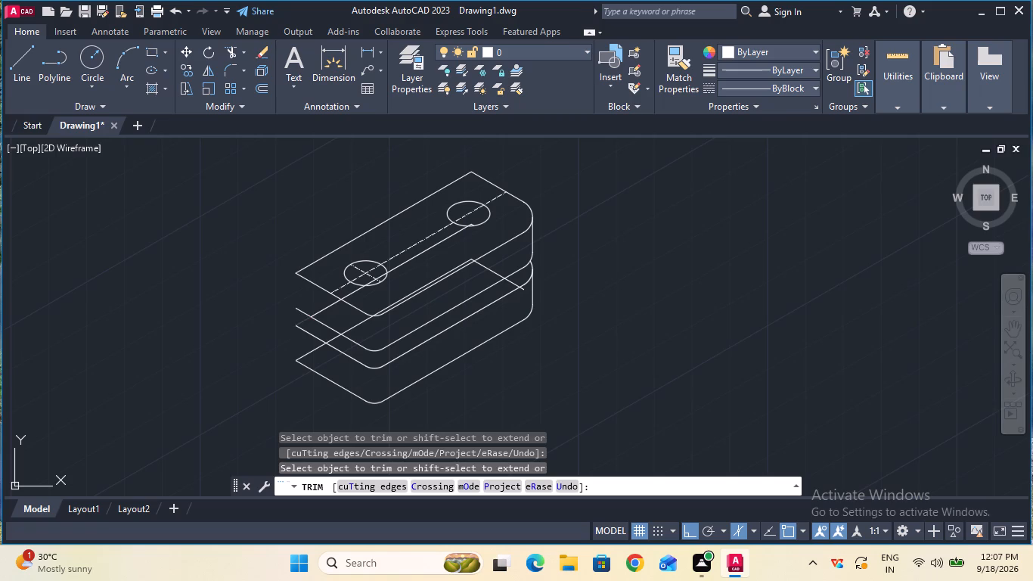
left_click(316, 315)
Trim the hidden rear long edge and rear short edge of the lowest outline, including the leftover piece at the right rounded corner.
left_click(306, 353)
left_click(331, 340)
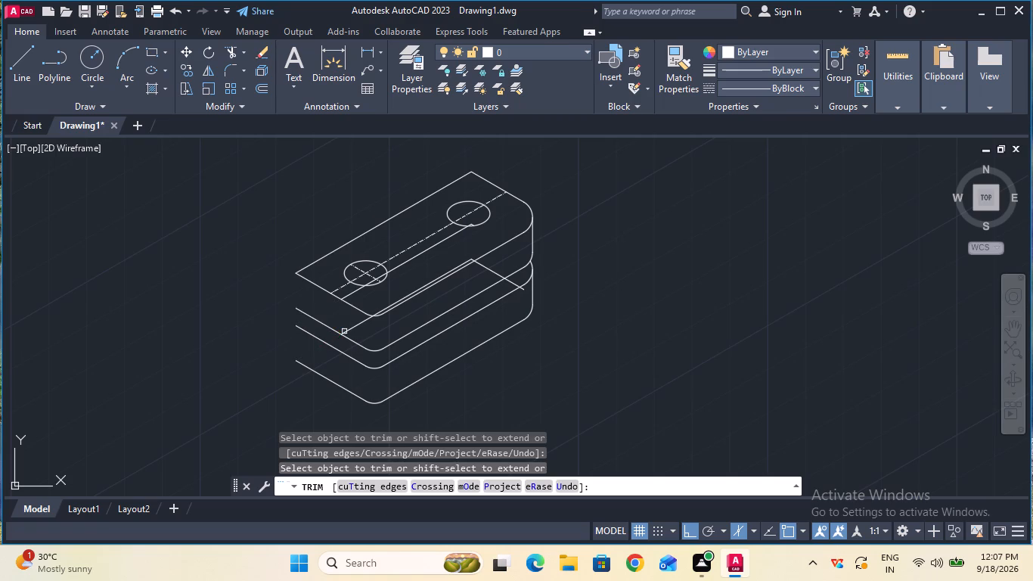
left_click(354, 328)
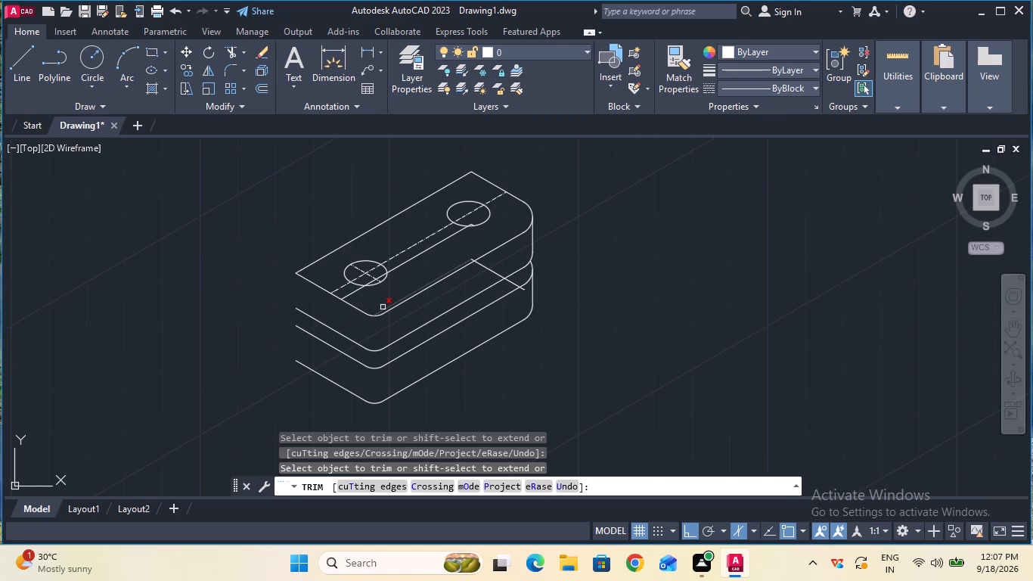
left_click(383, 307)
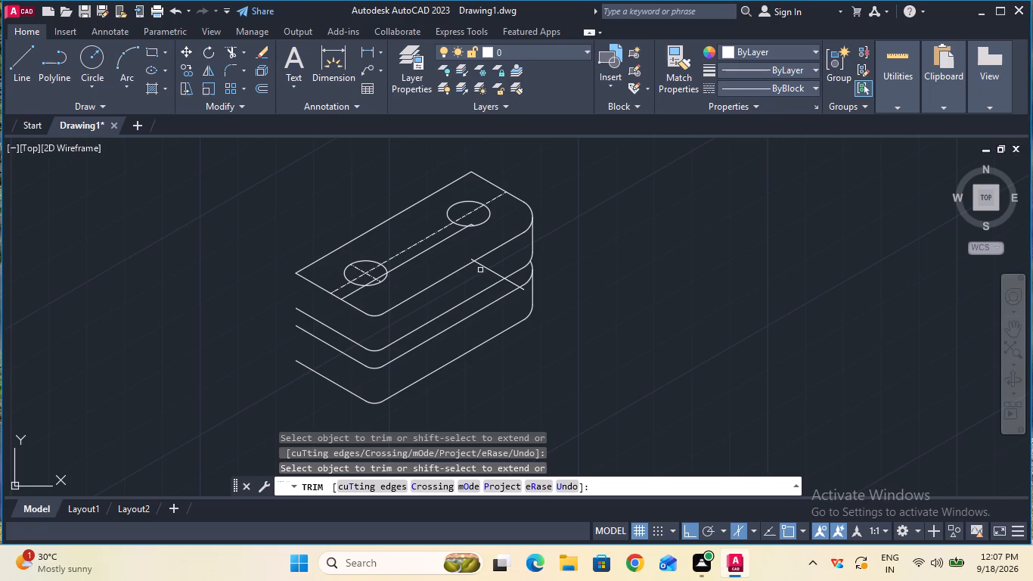
left_click(485, 268)
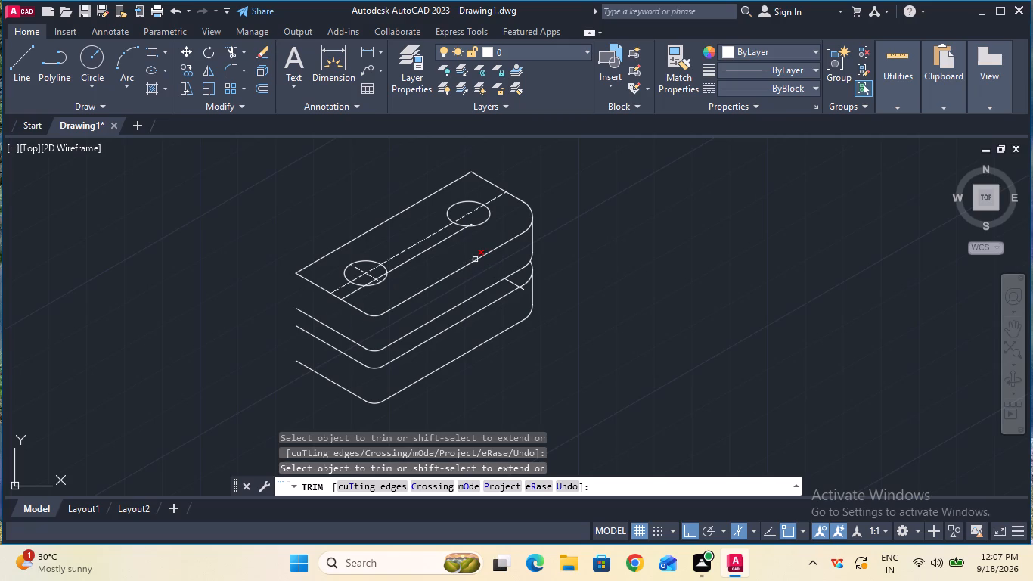
left_click(472, 257)
left_click(510, 284)
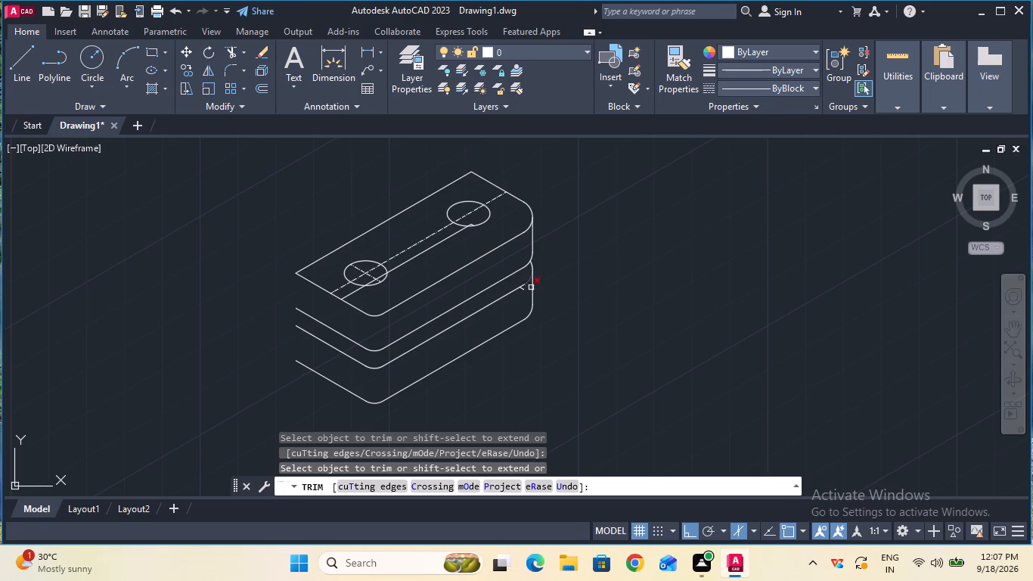
left_click(525, 290)
scroll(528, 299, "up", 2, "ctrl")
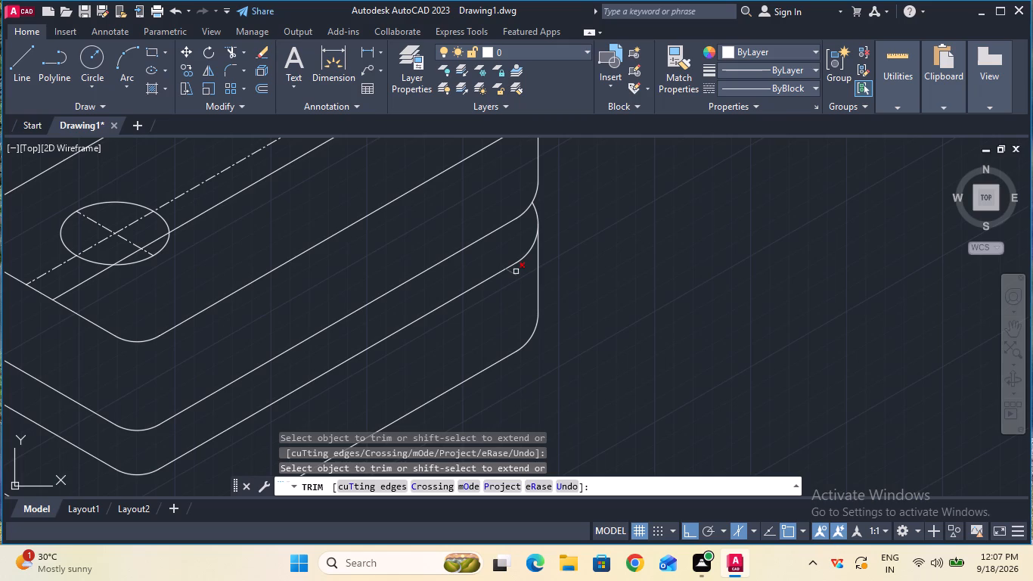
left_click(516, 272)
Trim the rest of the third outline's rear long edge across the top face and its leftover fragments inside the upper hole.
scroll(516, 272, "down", 1, "ctrl")
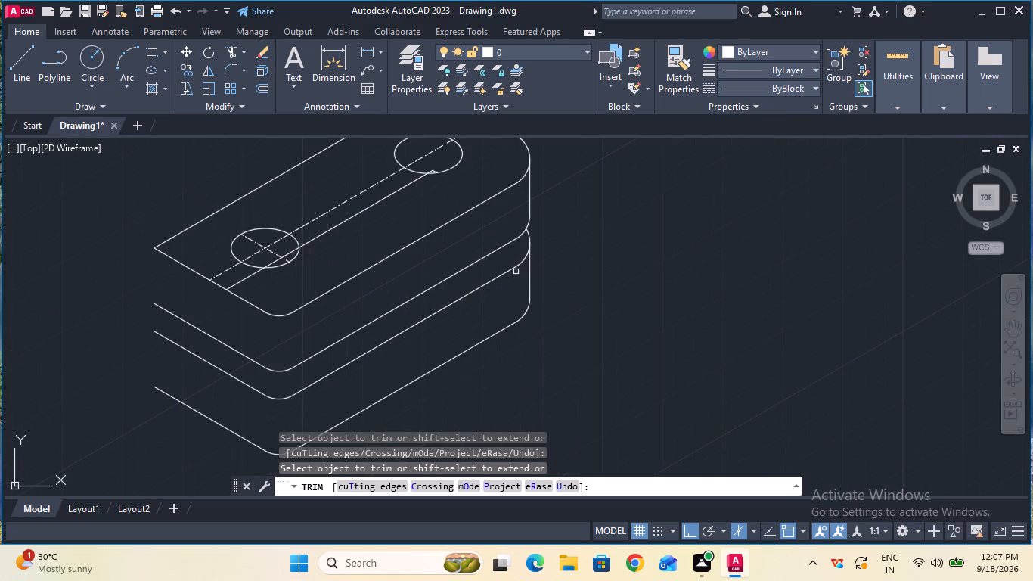
left_click(385, 199)
left_click(292, 248)
left_click(271, 261)
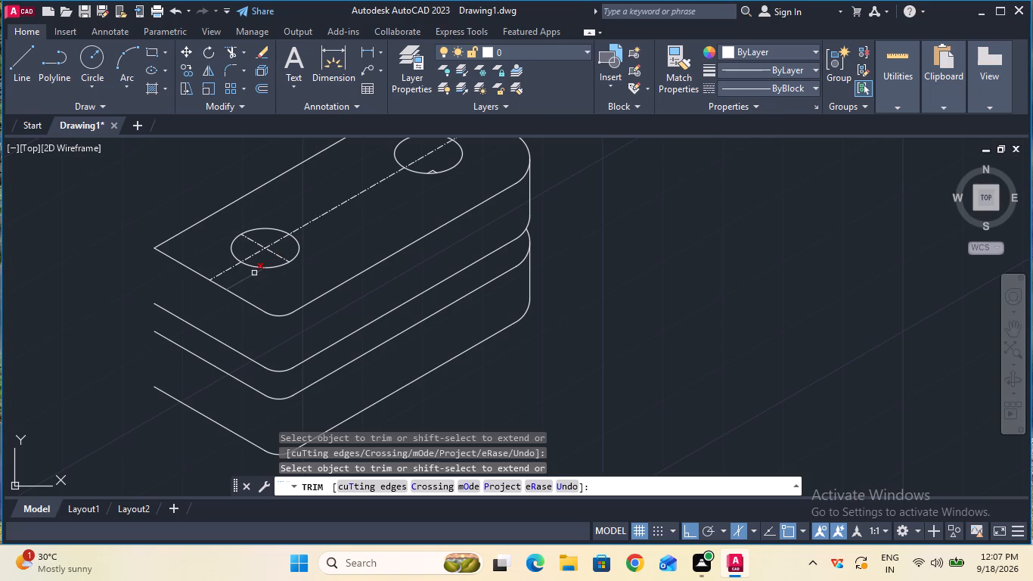
left_click(253, 273)
scroll(431, 163, "up", 2, "ctrl")
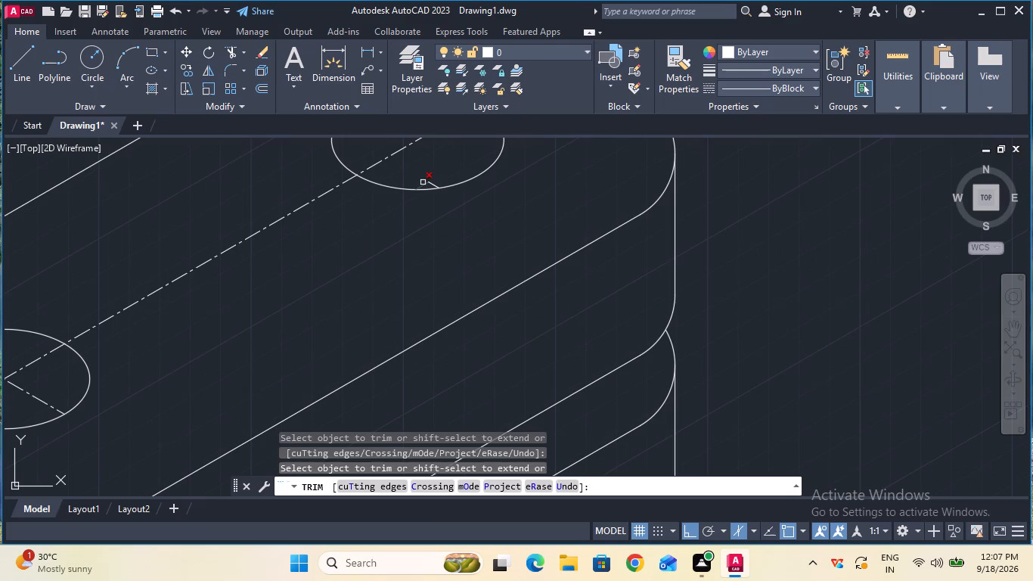
left_click(423, 182)
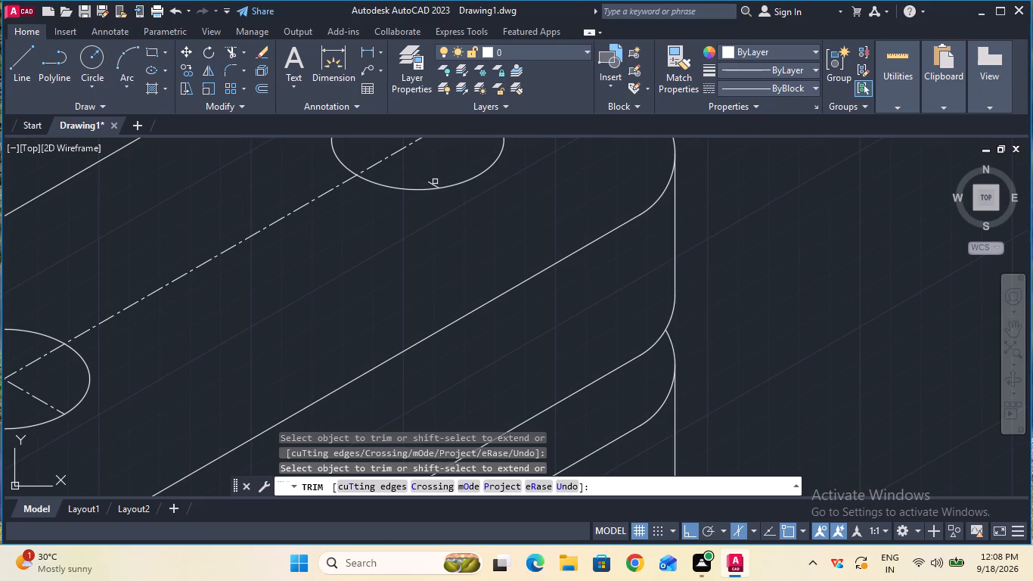
left_click(433, 183)
scroll(433, 180, "down", 3, "ctrl")
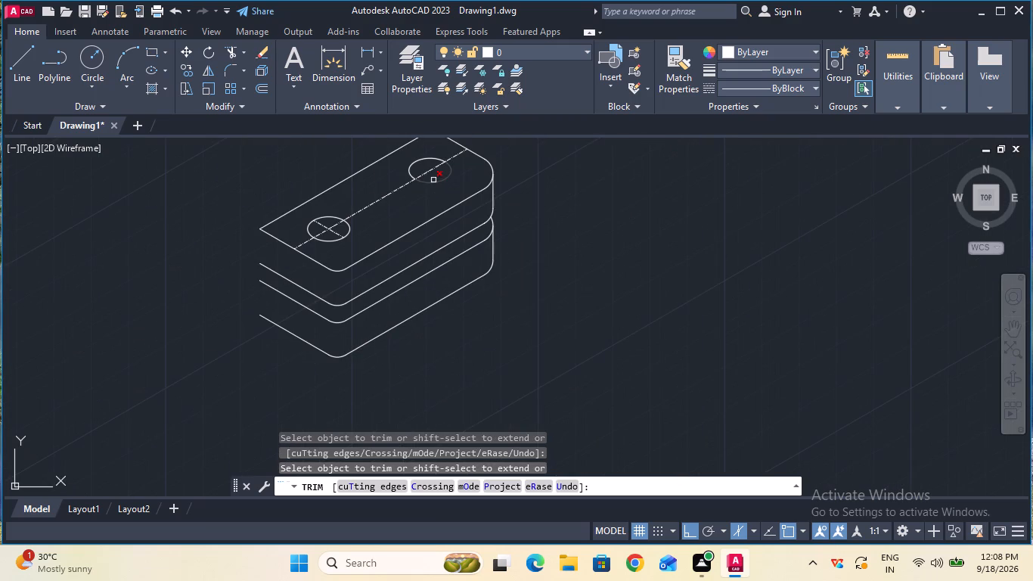
scroll(343, 171, "down", 2, "ctrl")
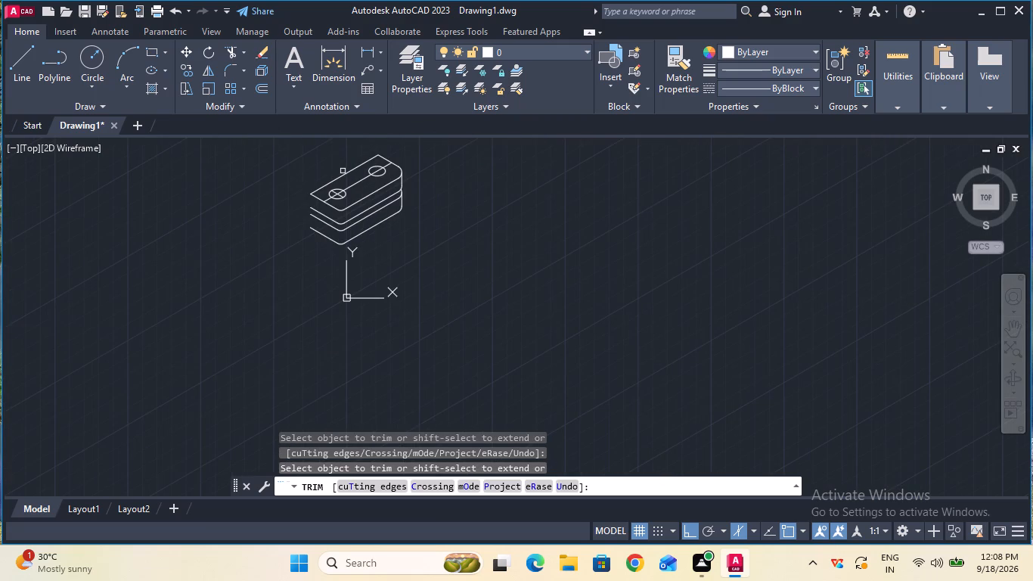
key("Escape")
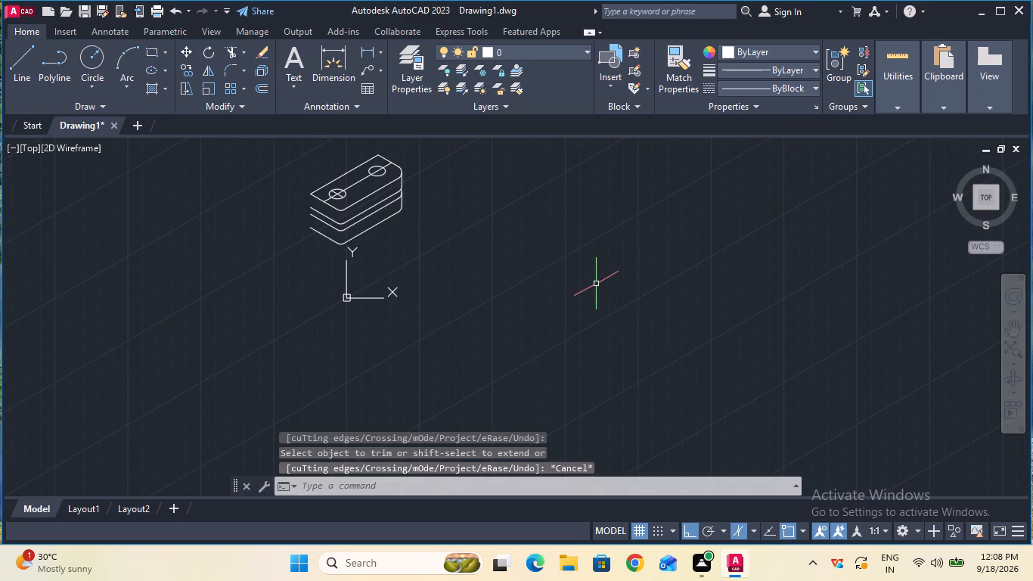
Set the current linetype to CENTER.
left_click(1007, 325)
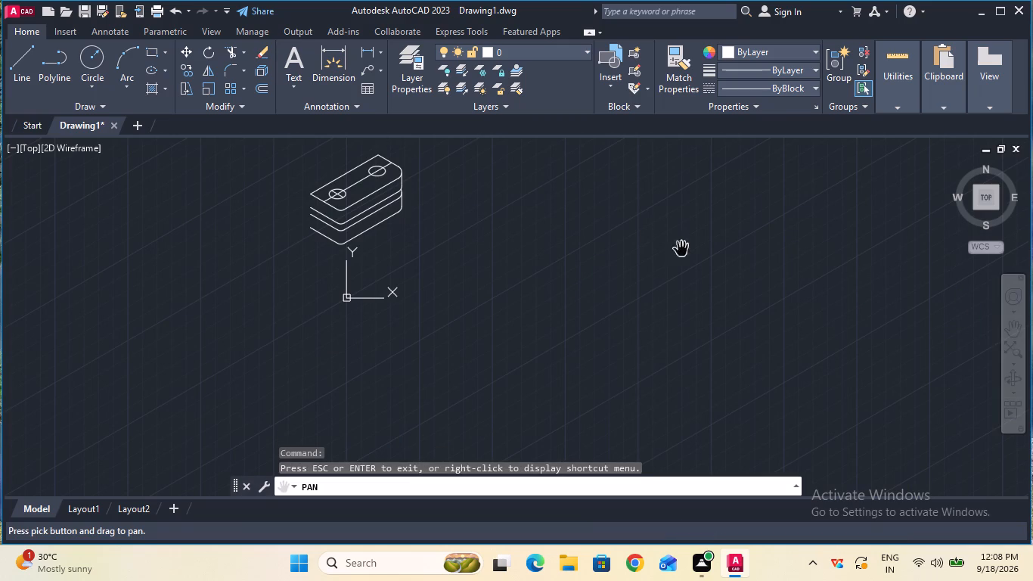
left_click_drag(456, 216, 533, 319)
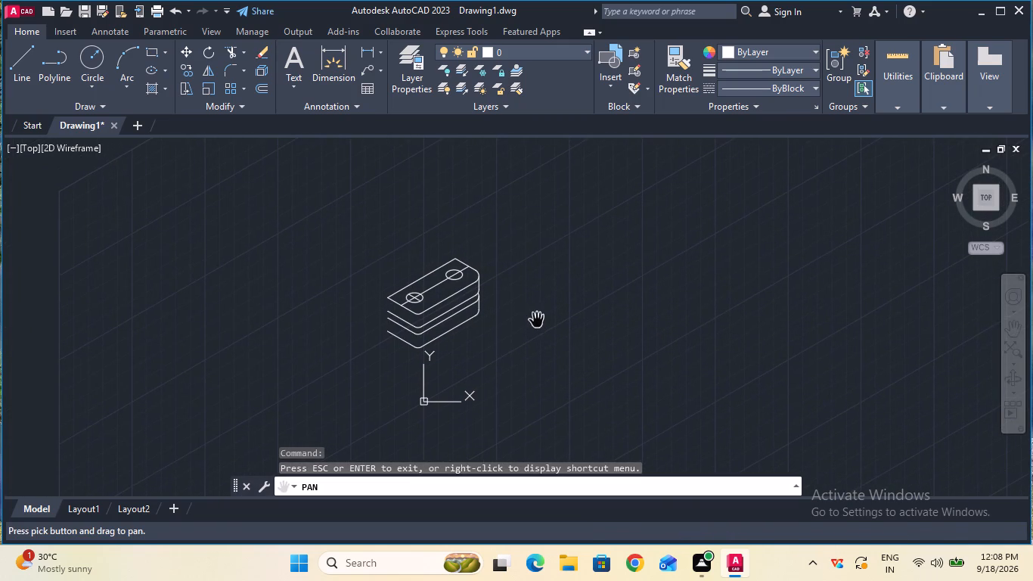
key("Escape")
scroll(501, 281, "up", 1)
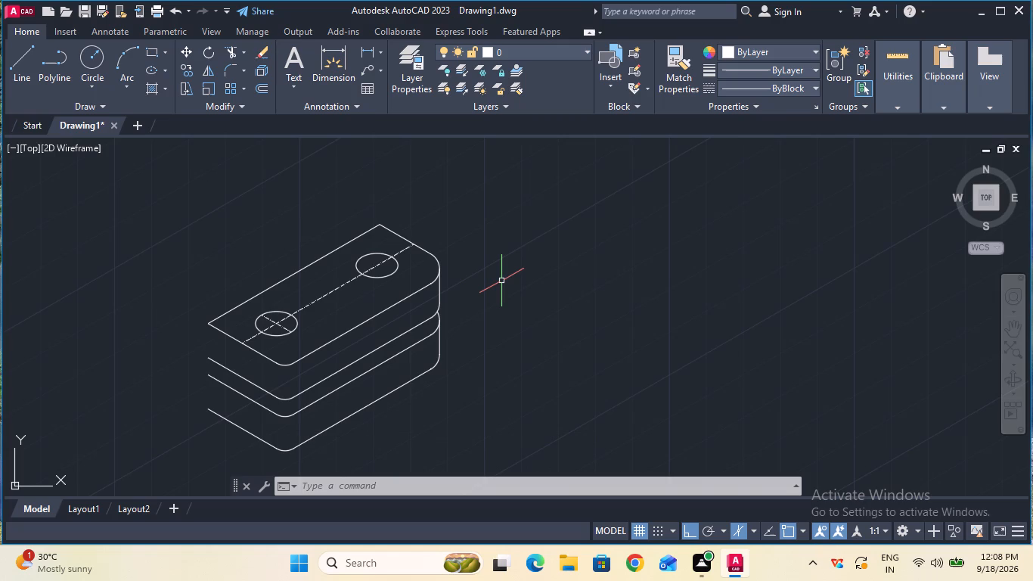
left_click(728, 86)
left_click(741, 136)
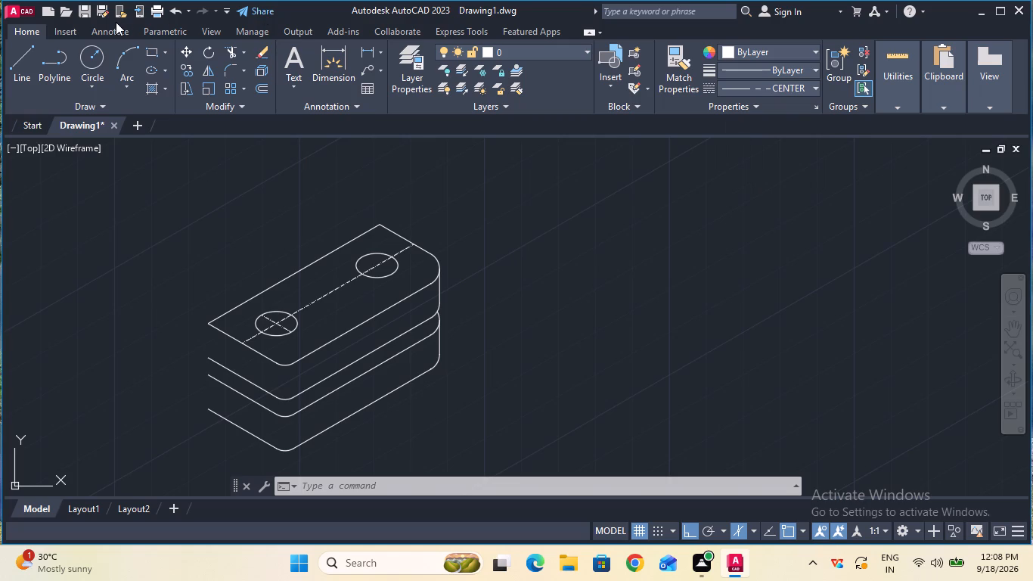
Draw a vertical centre line from the middle of the top face's left short edge down to the lowest outline's left short edge.
left_click(14, 61)
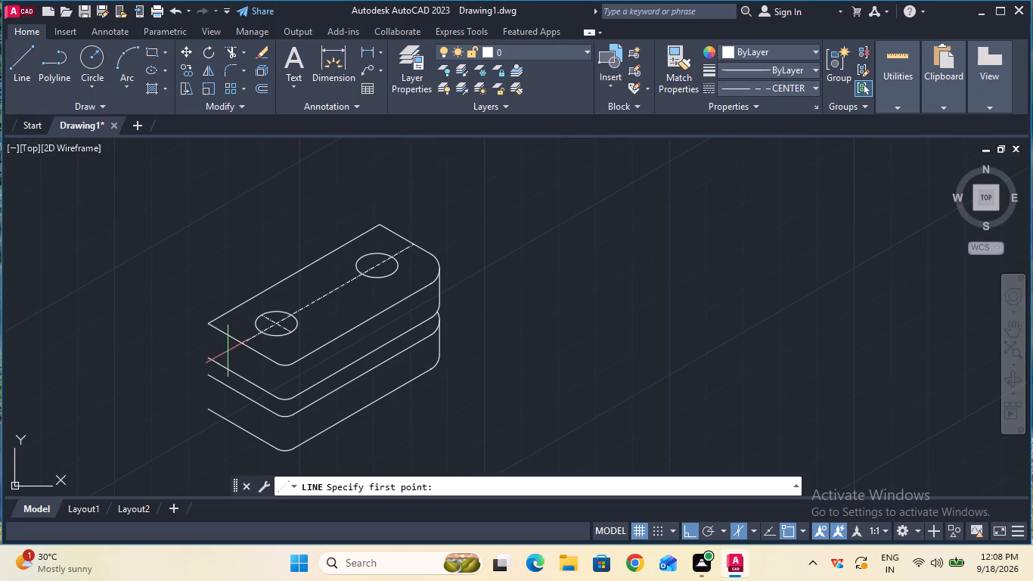
left_click(244, 348)
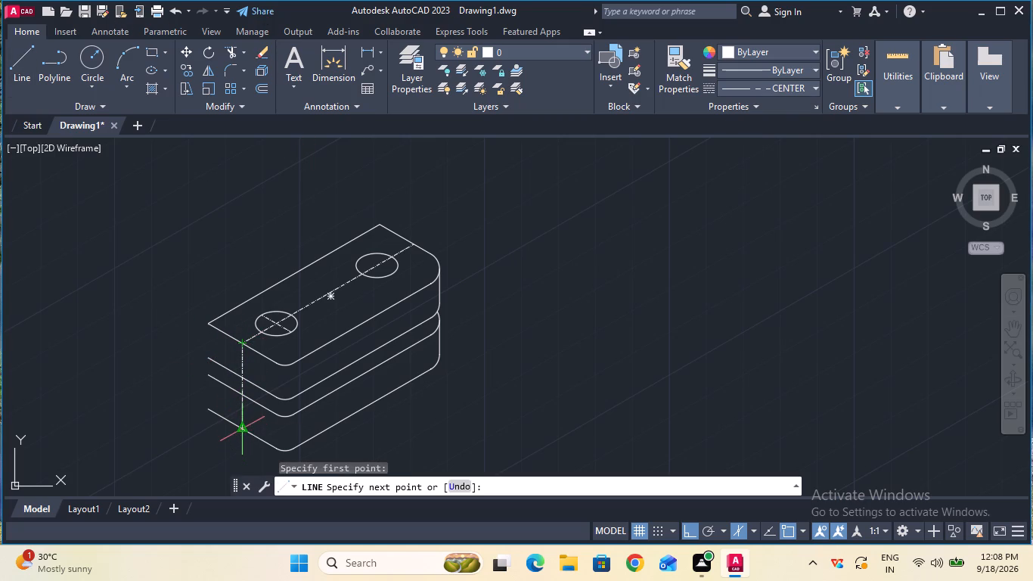
left_click(243, 433)
key("Escape")
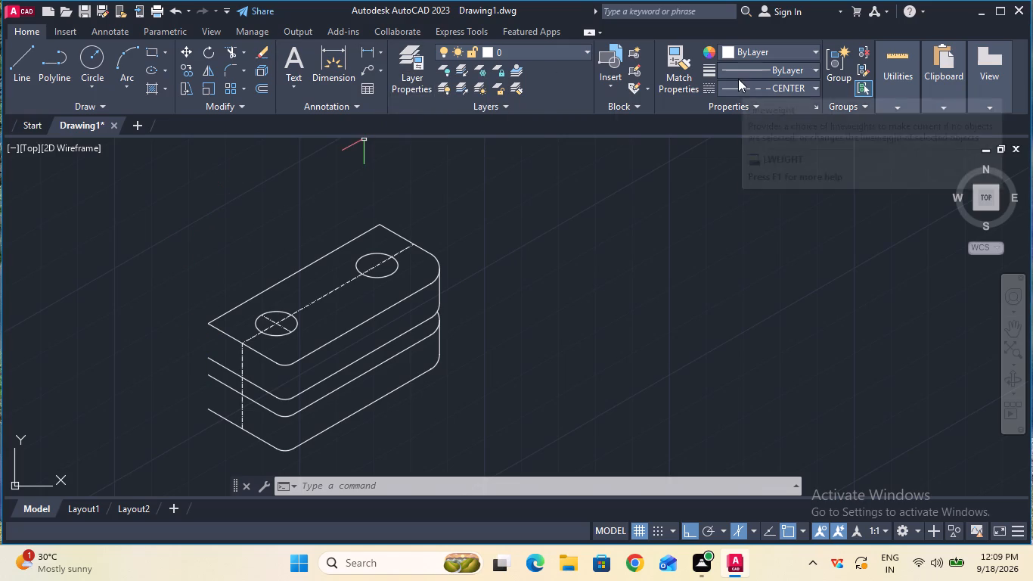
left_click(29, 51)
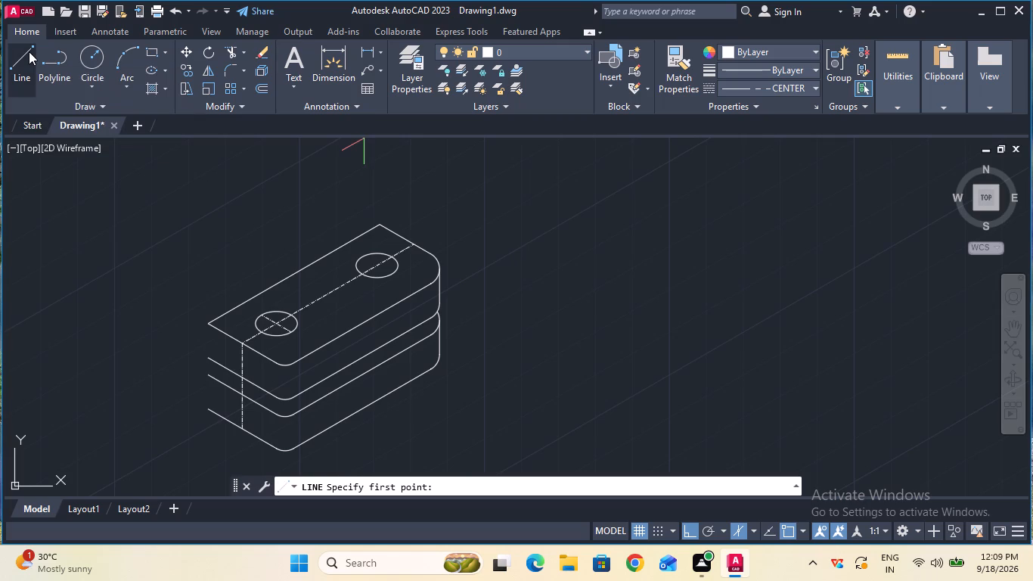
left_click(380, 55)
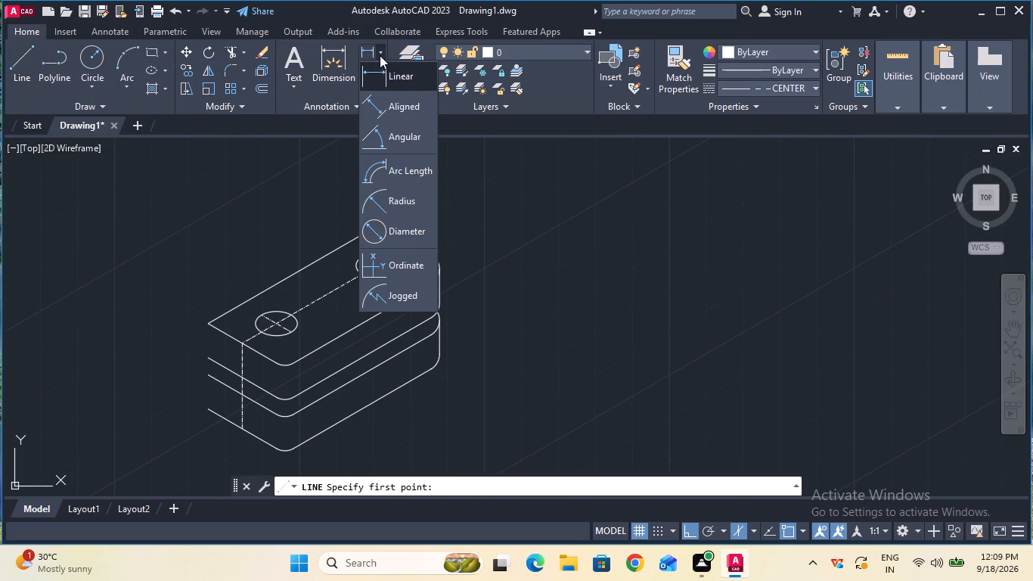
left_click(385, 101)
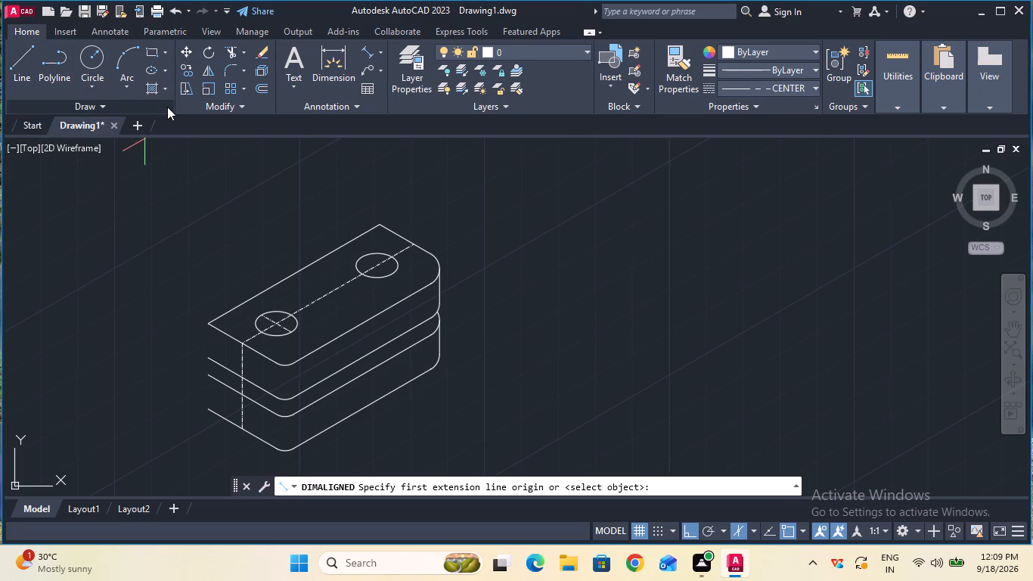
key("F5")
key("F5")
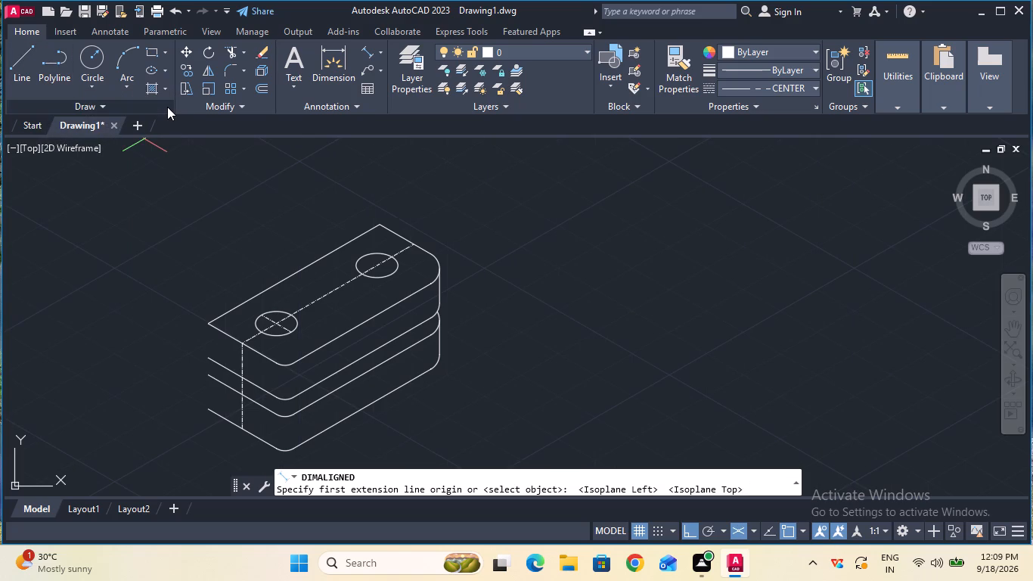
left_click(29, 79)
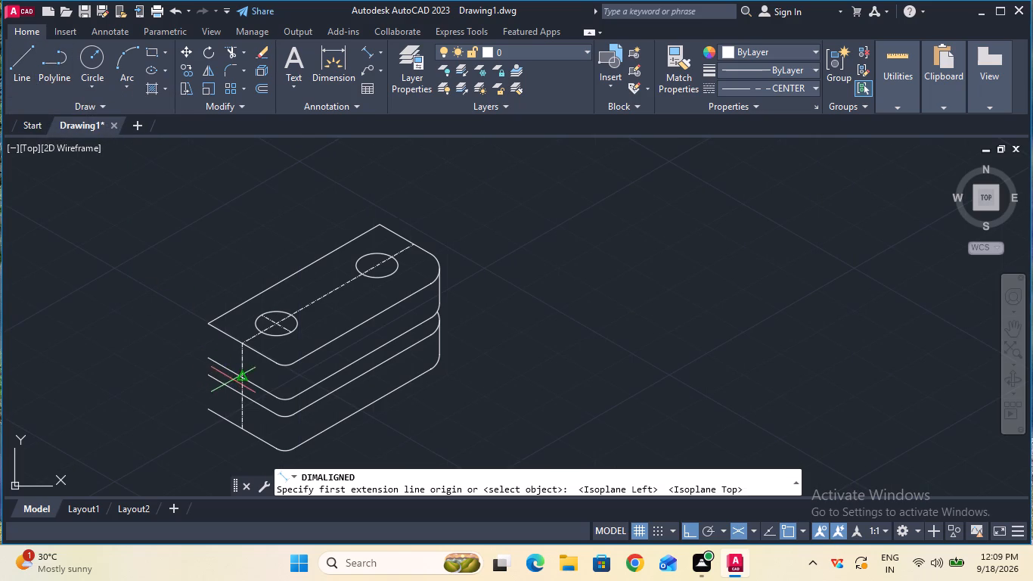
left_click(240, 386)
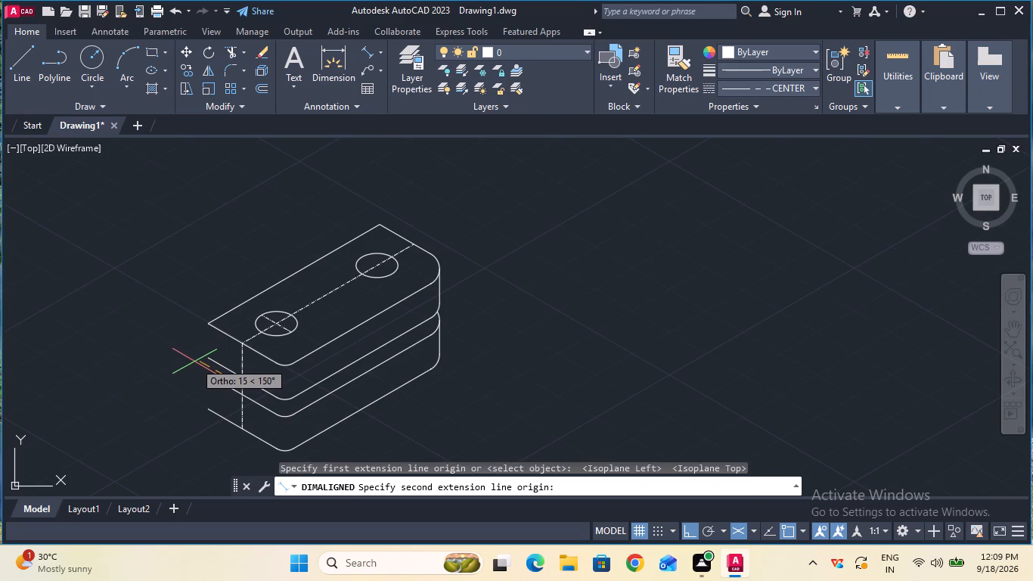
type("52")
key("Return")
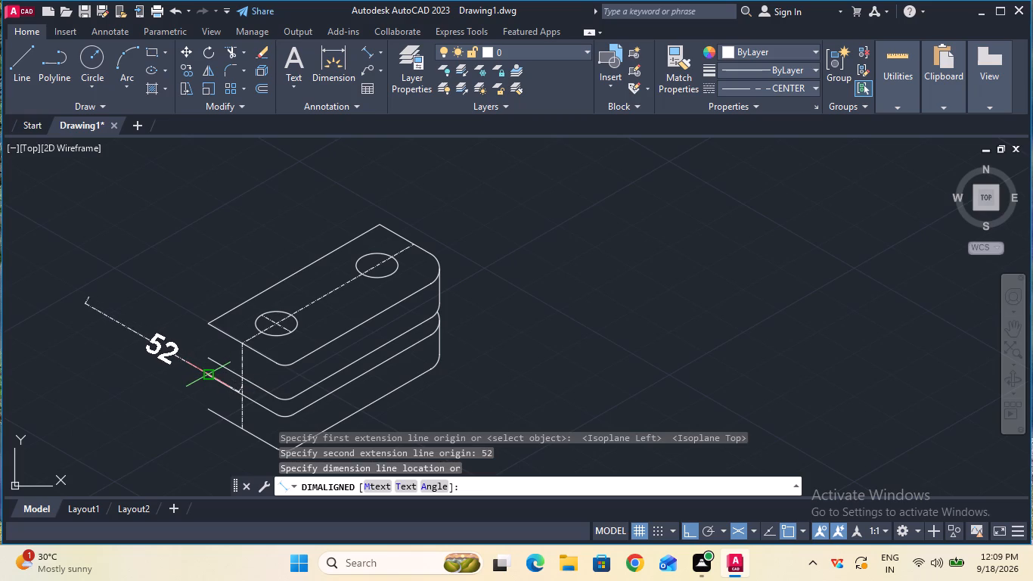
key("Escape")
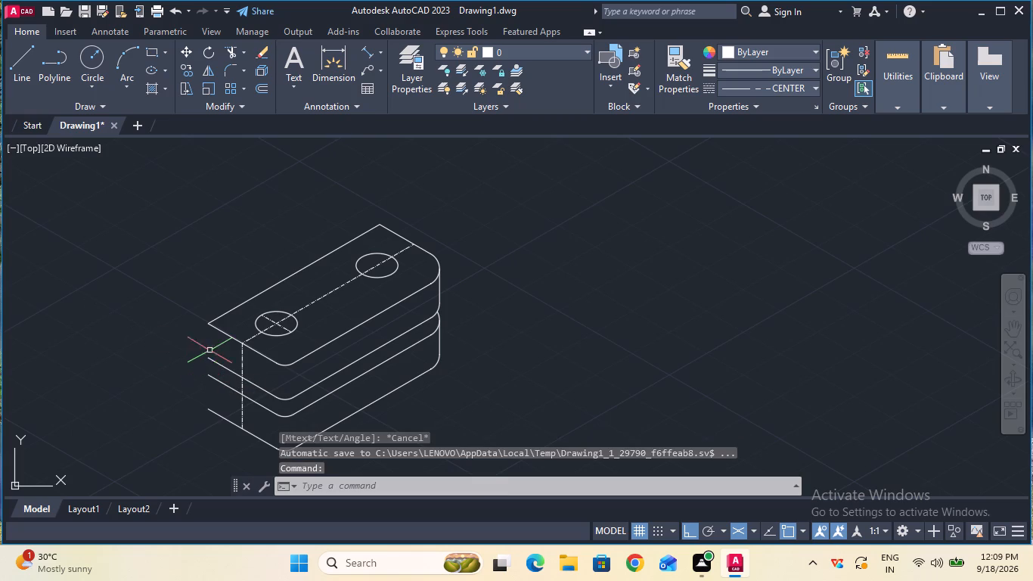
Draw a 52 mm centre line at 150° outward from the midpoint of the vertical centre line on the left end.
left_click(23, 68)
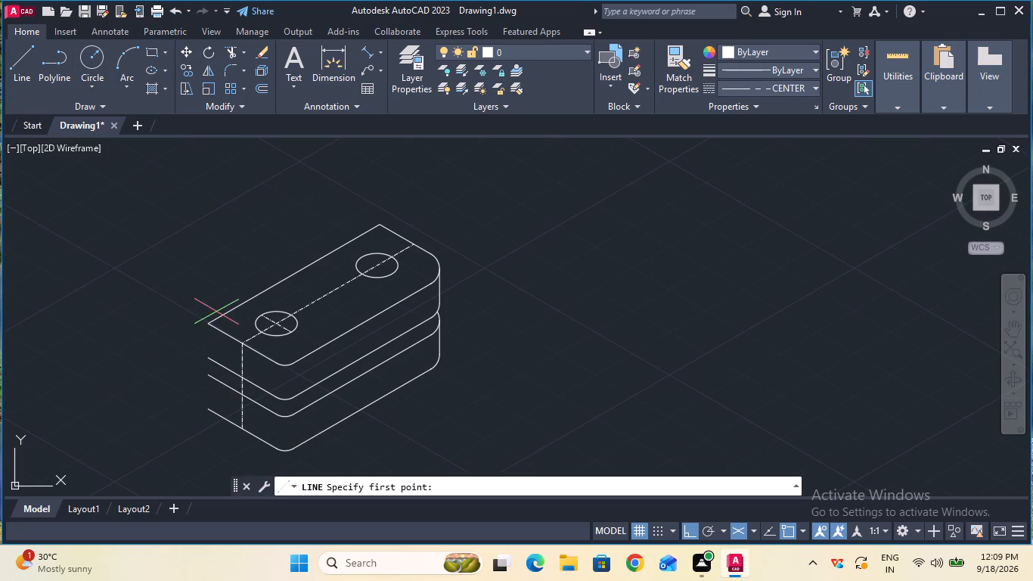
left_click(238, 389)
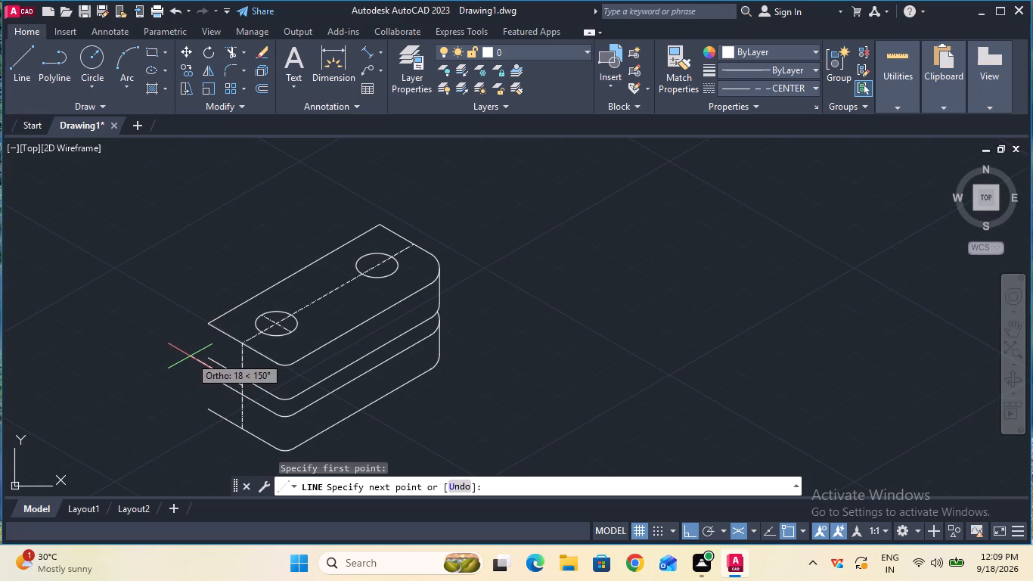
type("52")
key("Return")
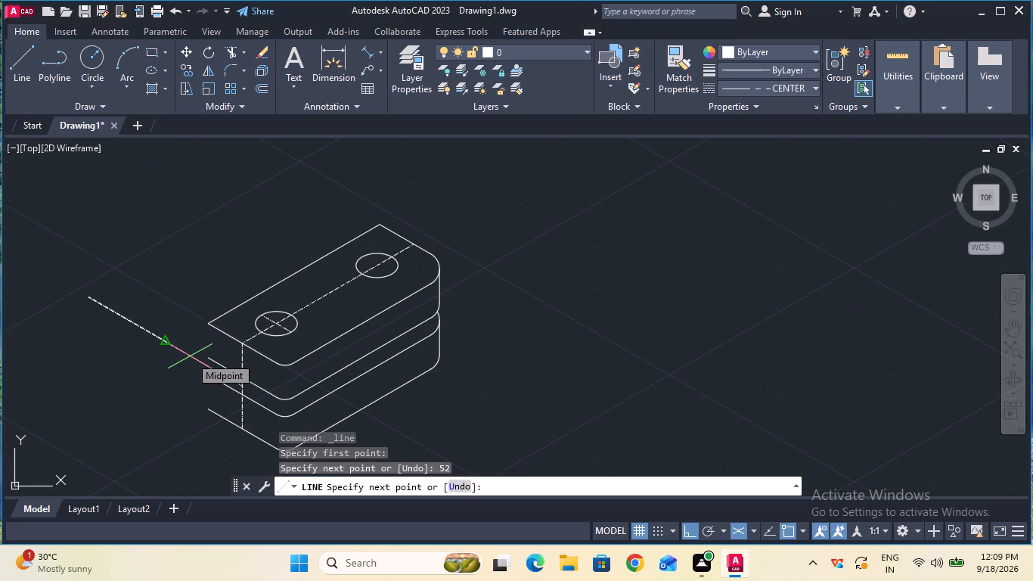
key("Escape")
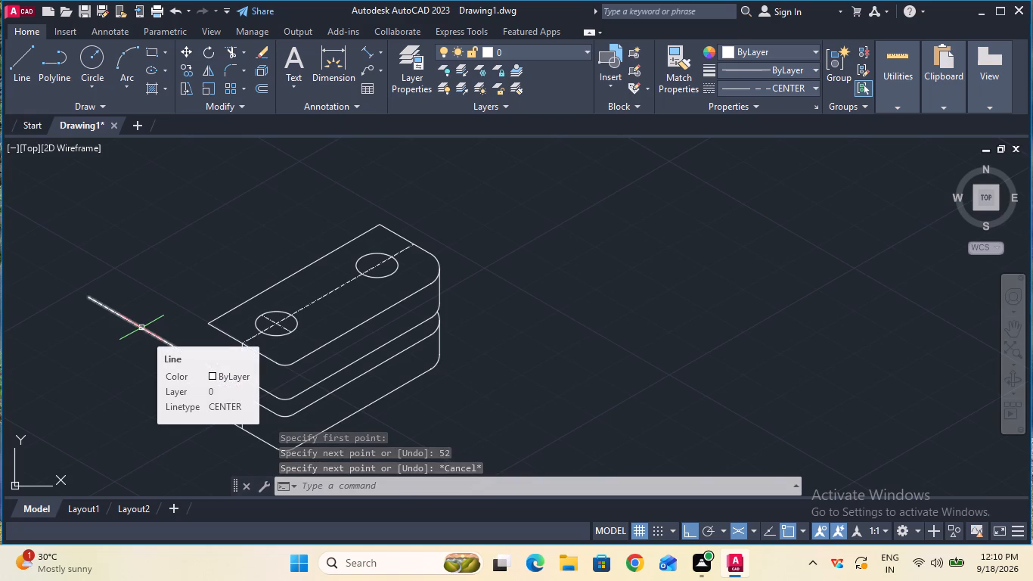
Check the length of the new outward centre line with an aligned dimension, without placing it.
scroll(141, 328, "down", 1, "ctrl")
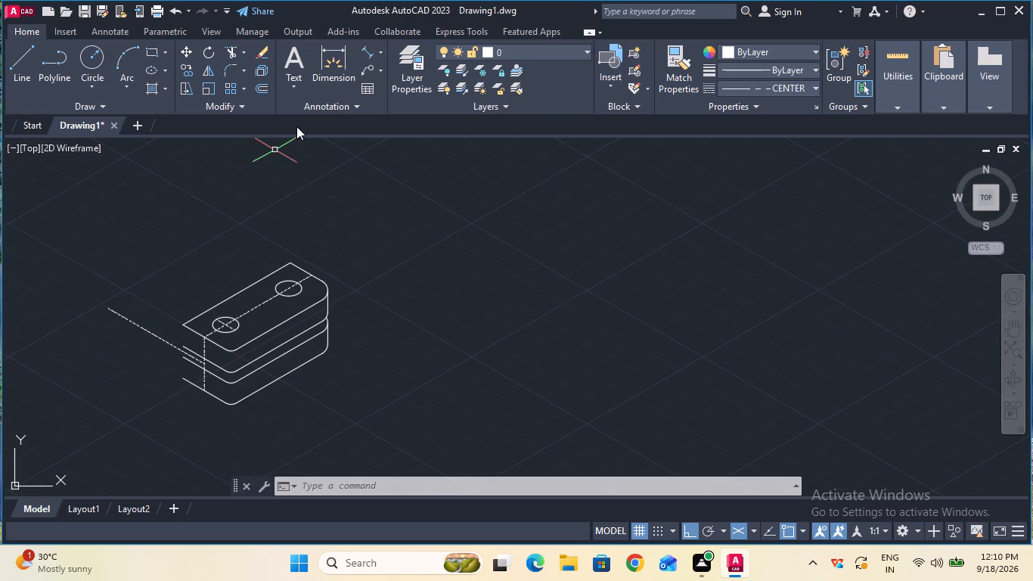
left_click(361, 49)
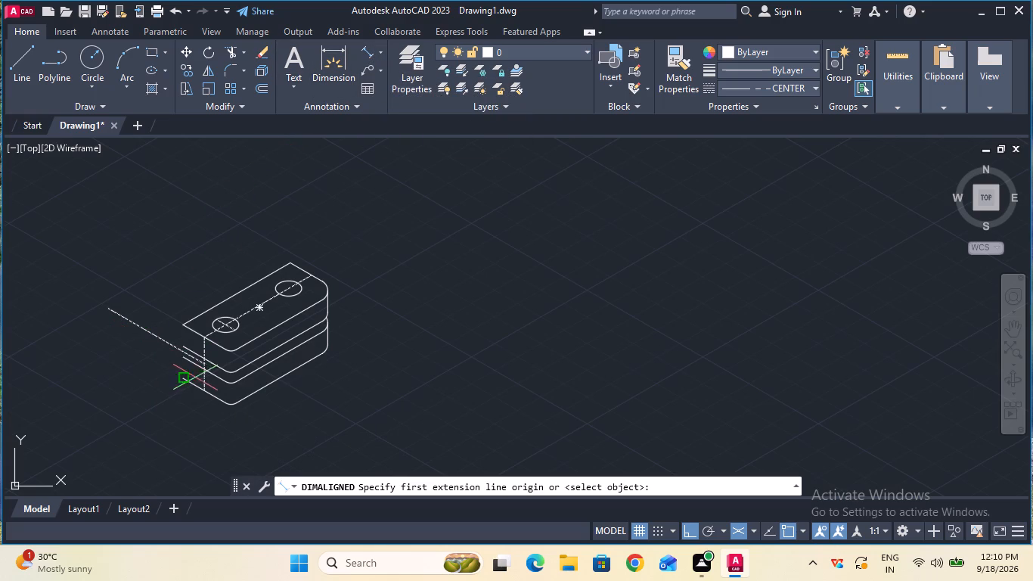
left_click(200, 362)
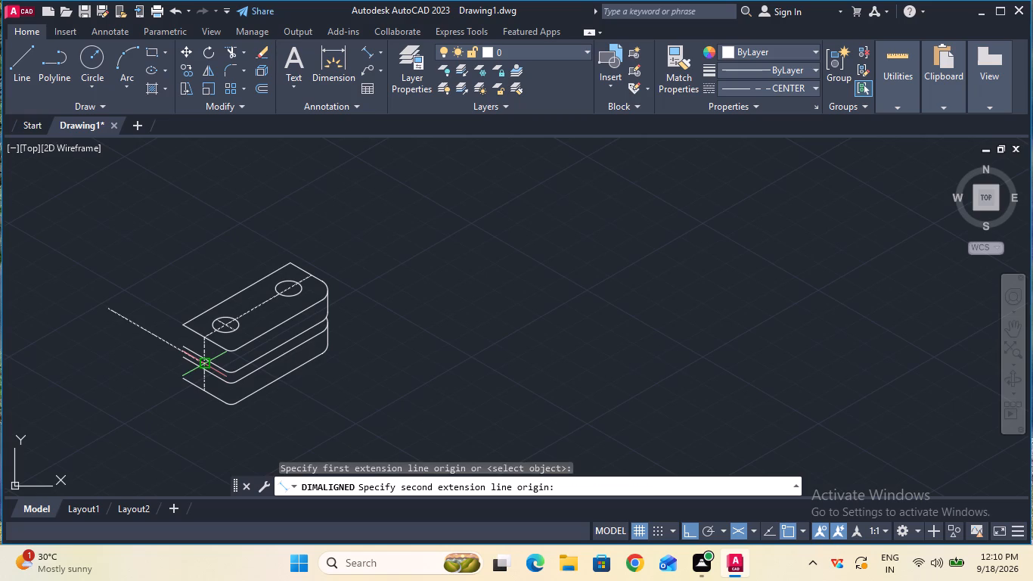
left_click(107, 312)
key("Escape")
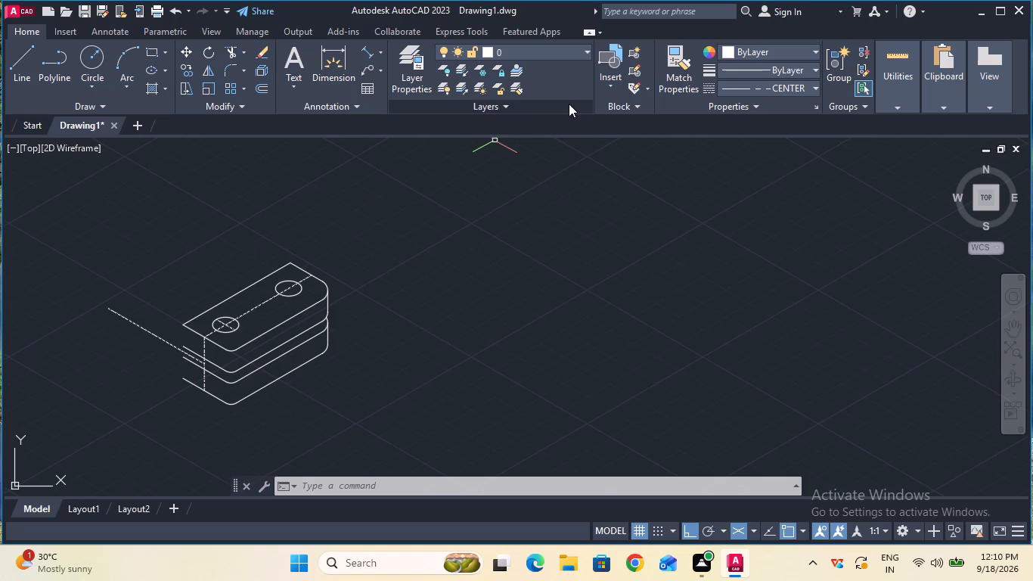
Set the current linetype to ByBlock.
left_click(771, 88)
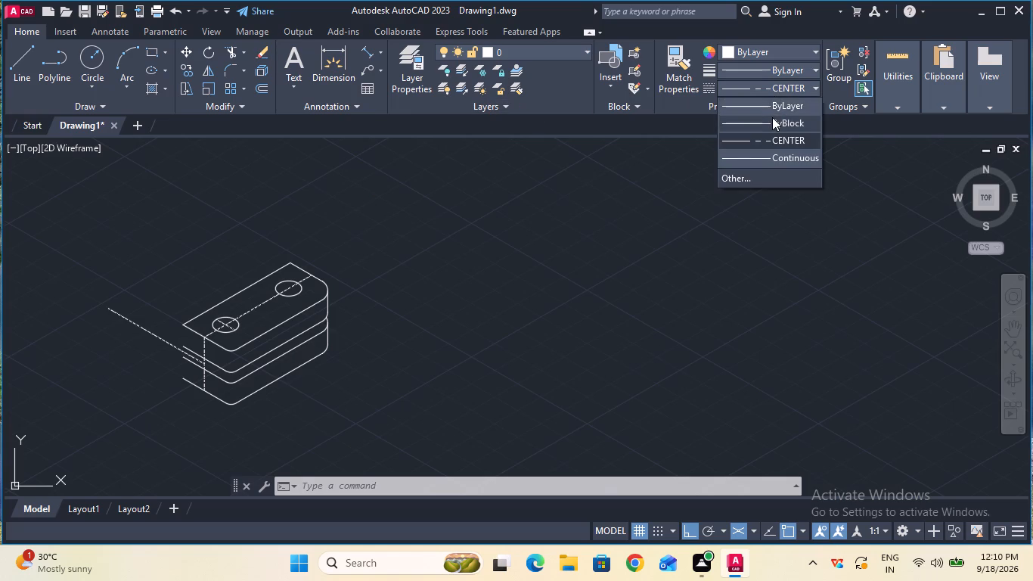
left_click(772, 117)
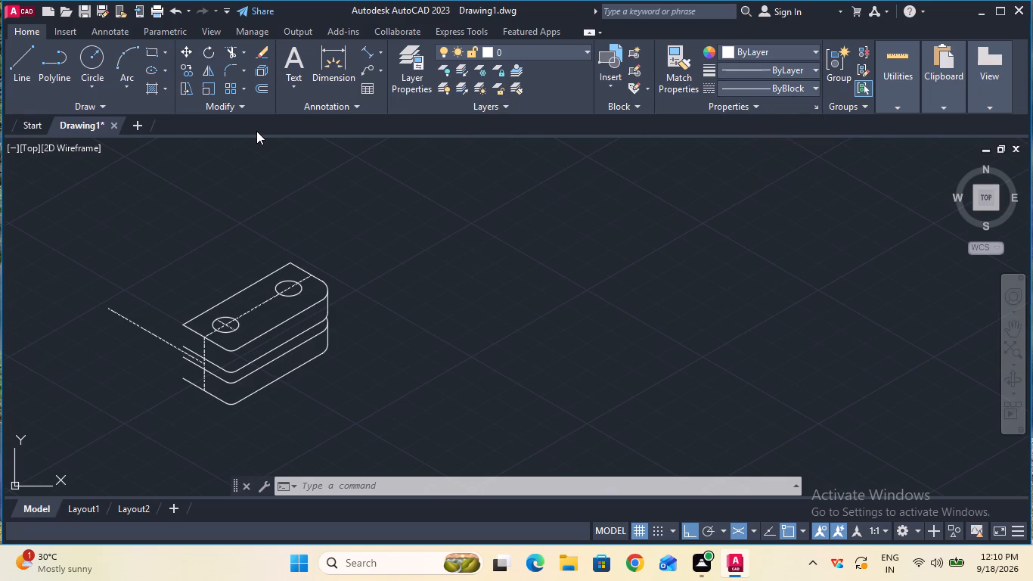
Draw a 30 mm radius isocircle in the left isoplane, centred on the far end of the 52 mm centre line.
key("e")
type("ll")
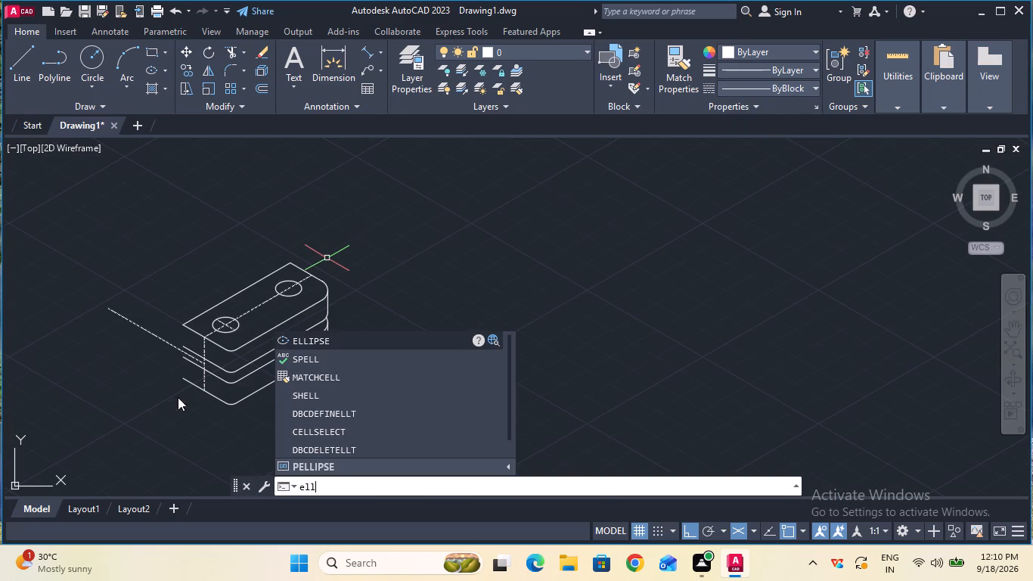
left_click(349, 335)
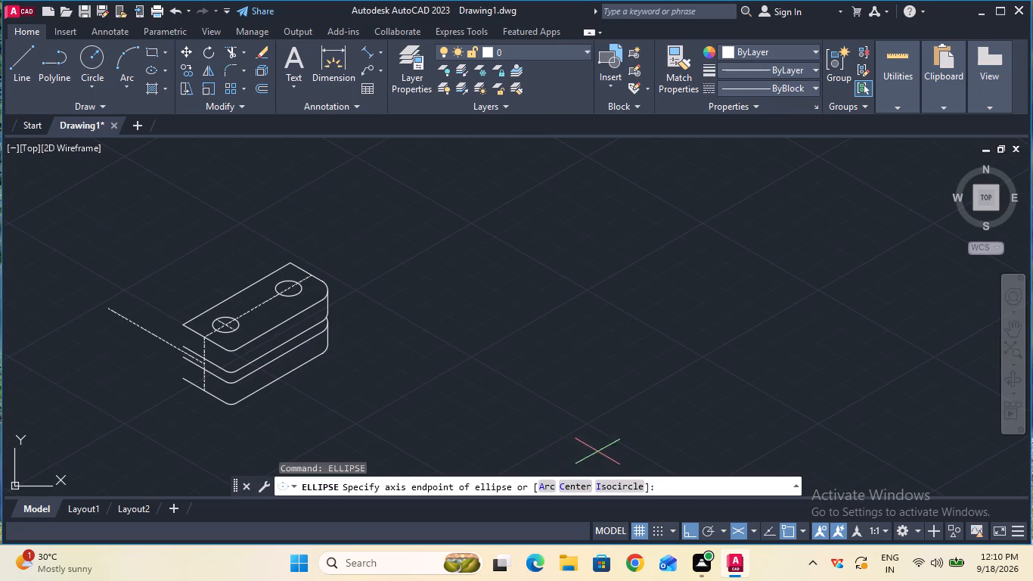
left_click(622, 487)
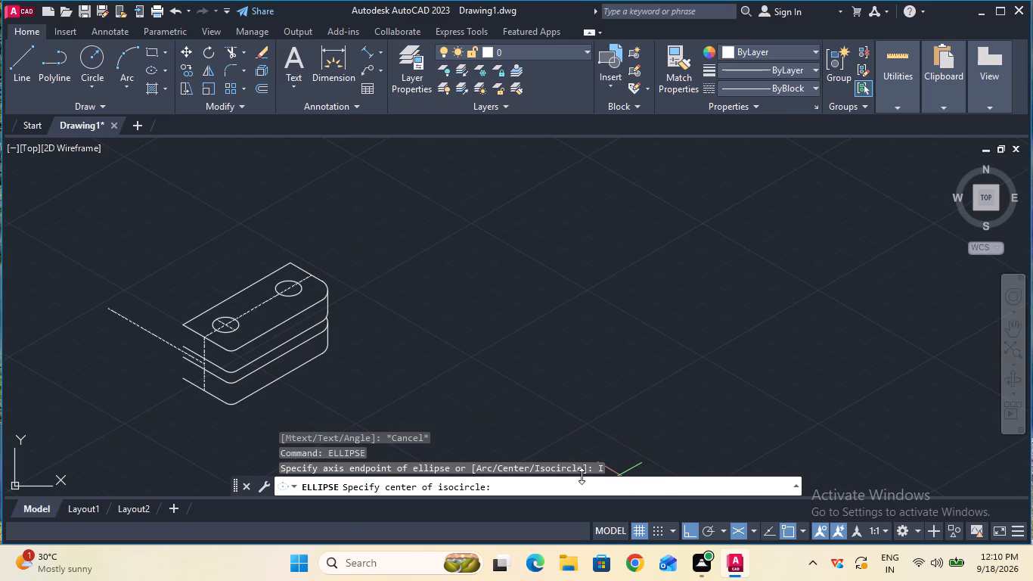
left_click(104, 309)
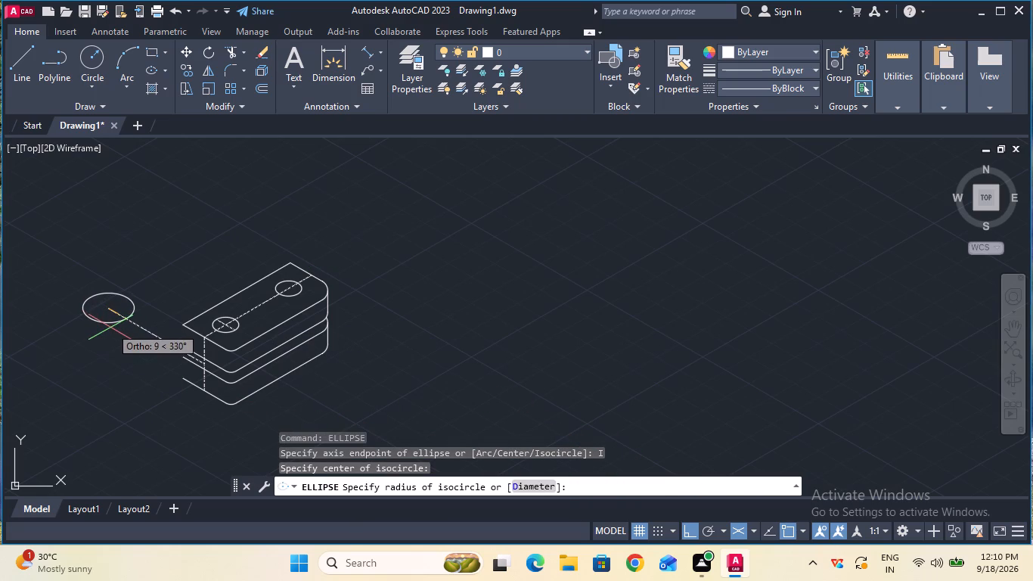
key("F5")
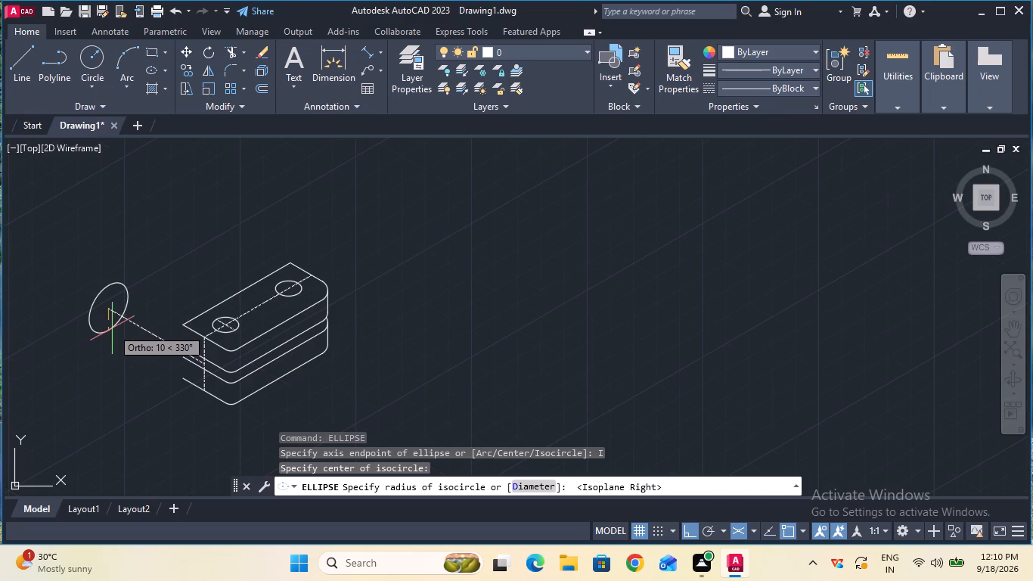
key("F5")
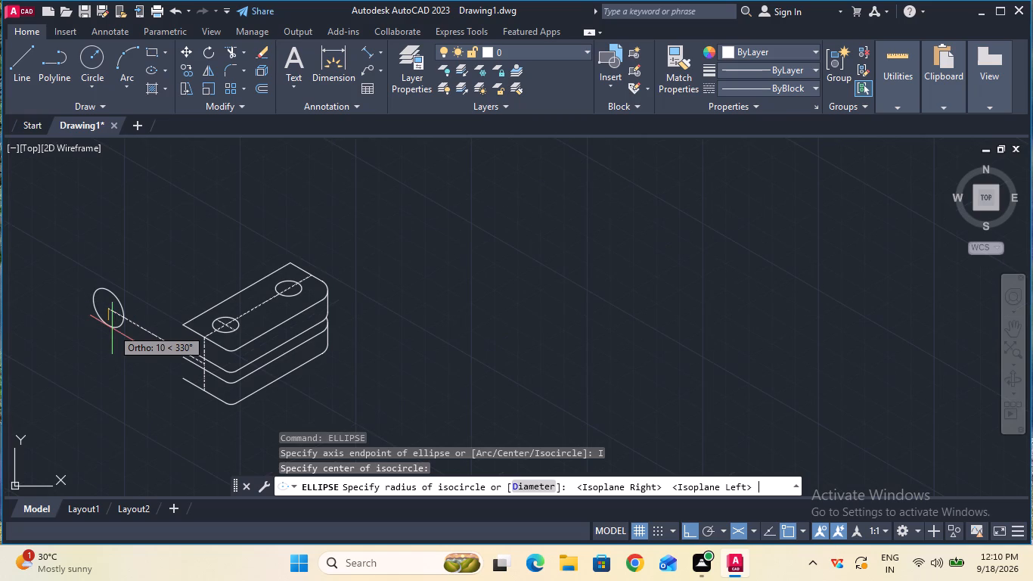
key("3")
key("0")
key("Return")
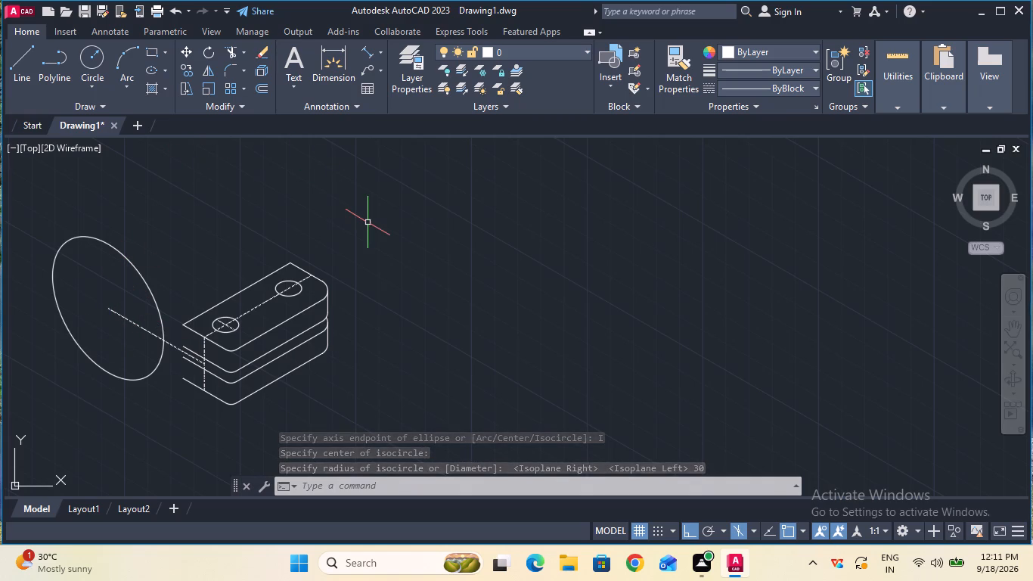
Add a second left-isoplane isocircle concentric with the large one at the far end of the 52 mm centre line.
key("e")
type("ll")
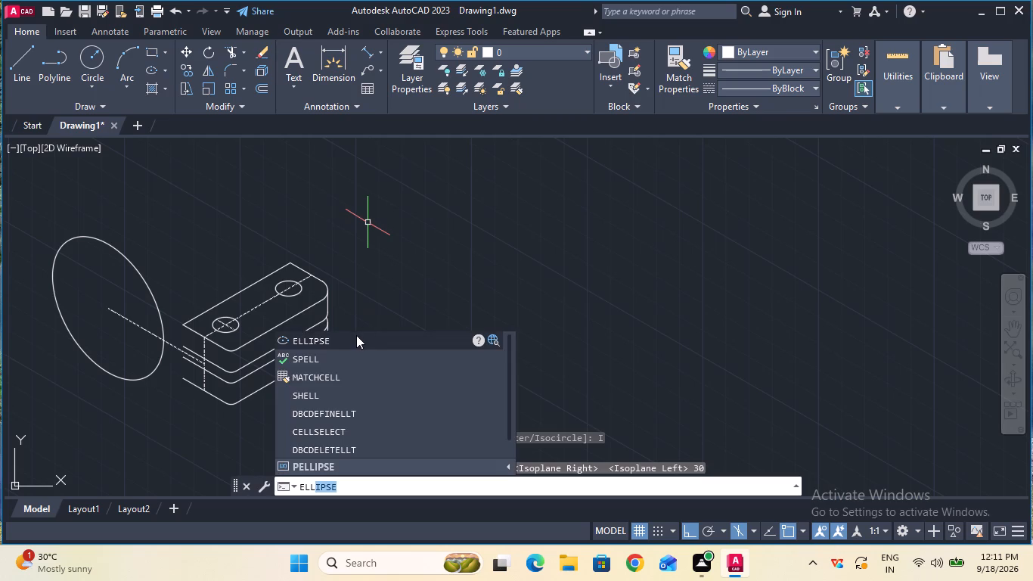
left_click(357, 335)
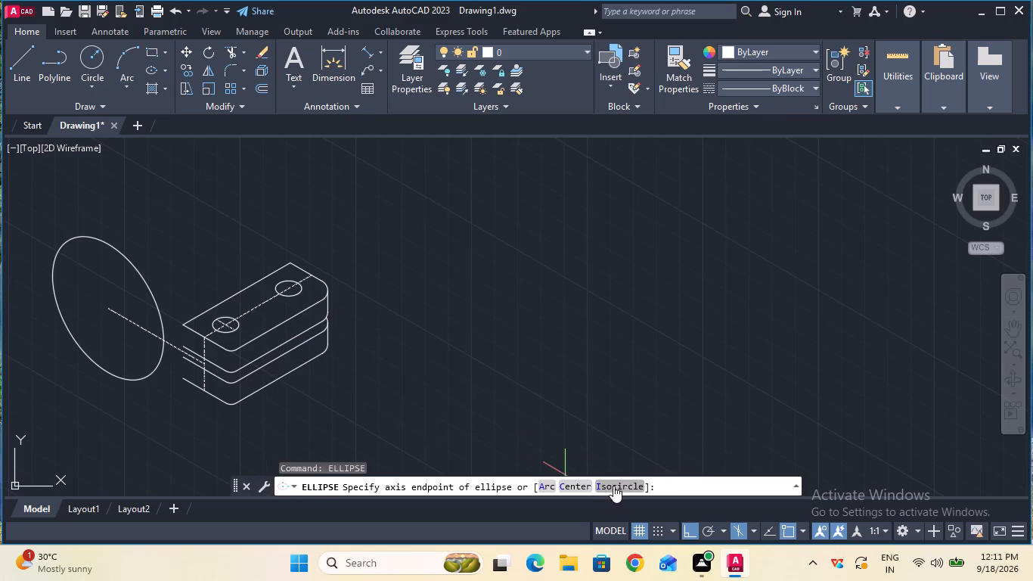
left_click(613, 486)
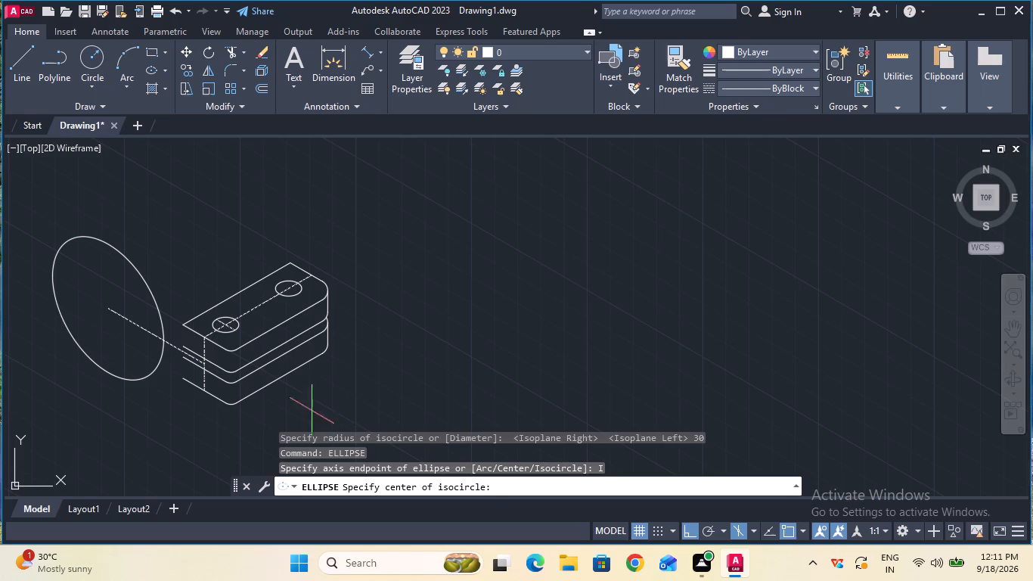
left_click(104, 309)
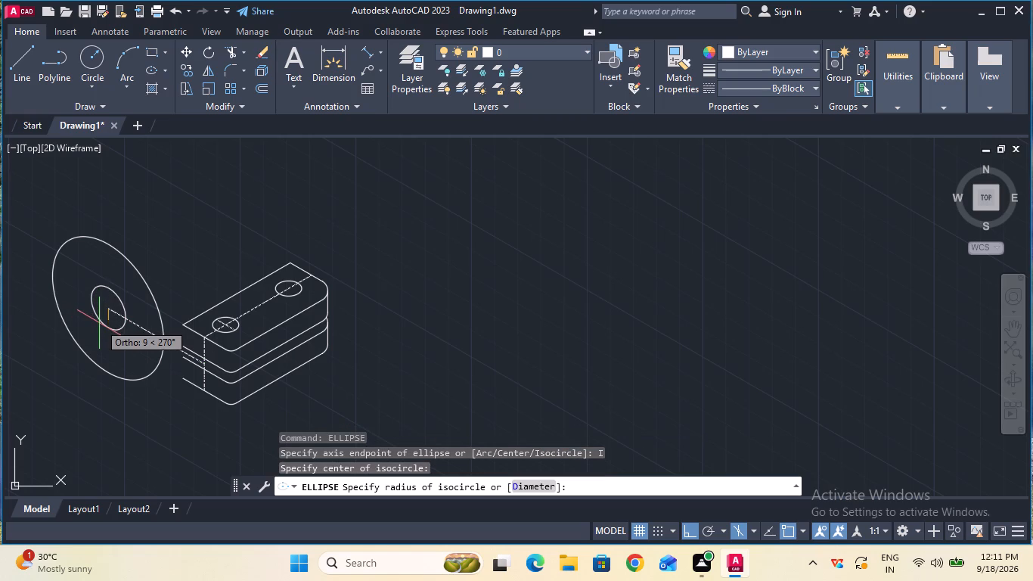
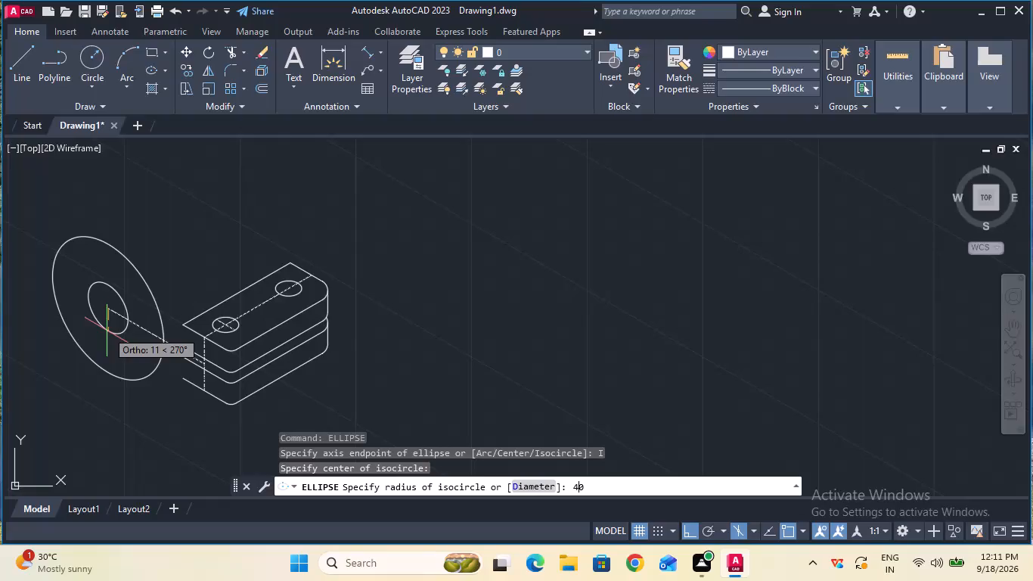
Give the second left-isoplane isocircle a radius of 40 mm.
key("Return")
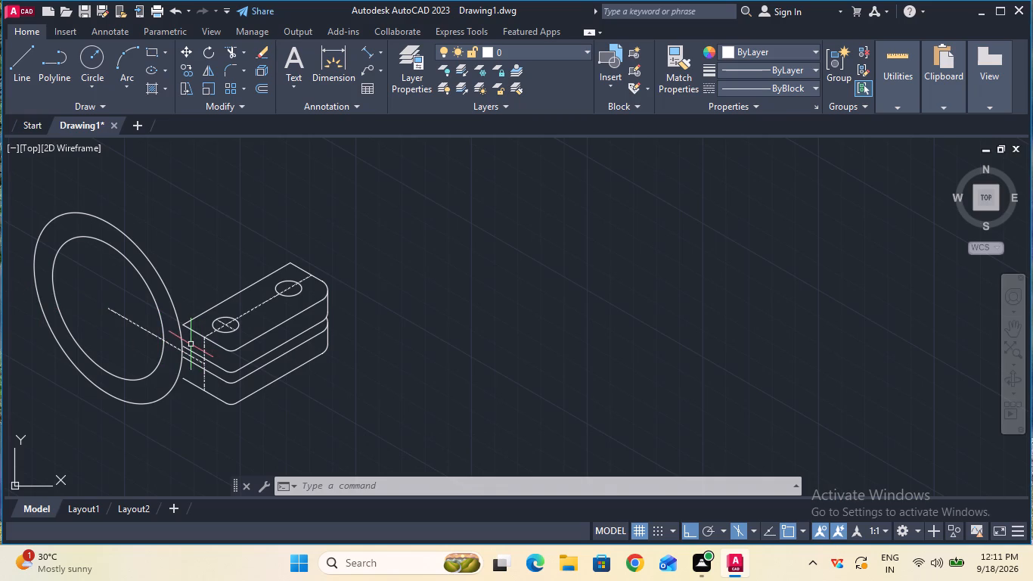
Extend the body's bottom end edge to the 40 mm isocircle and the two middle end edges to the 30 mm isocircle.
scroll(190, 344, "up", 3, "ctrl")
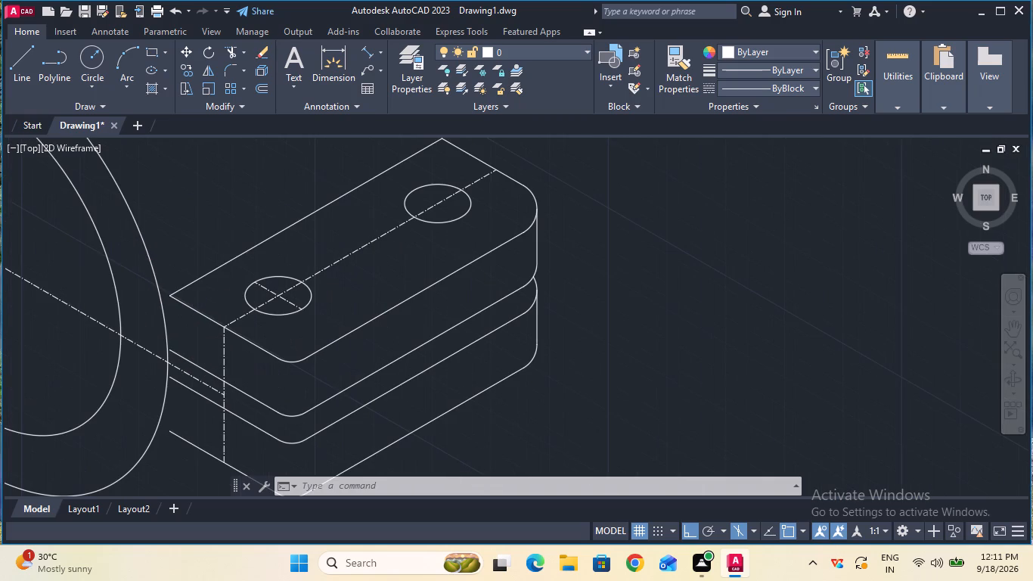
scroll(190, 344, "down", 2, "ctrl")
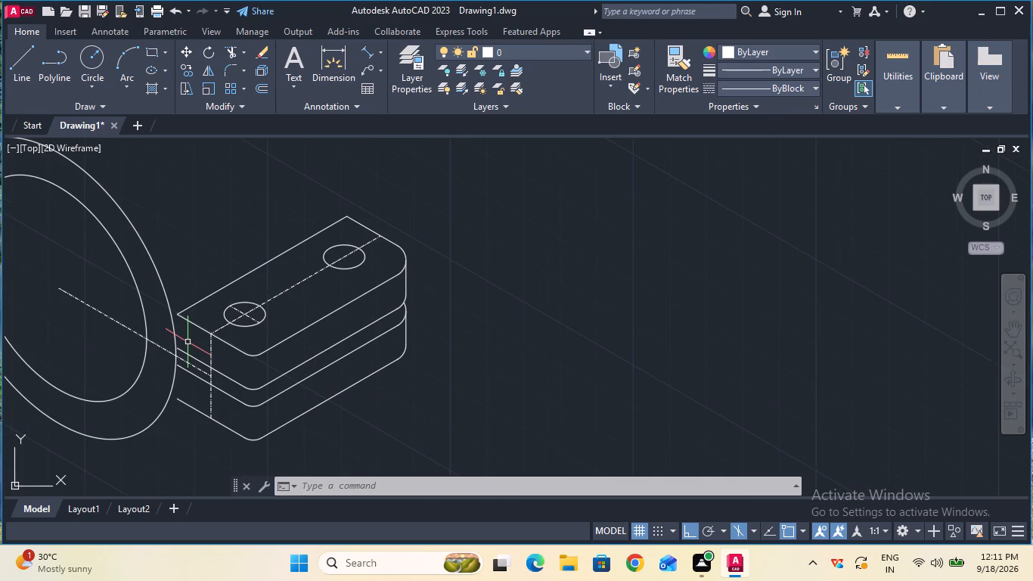
left_click(241, 47)
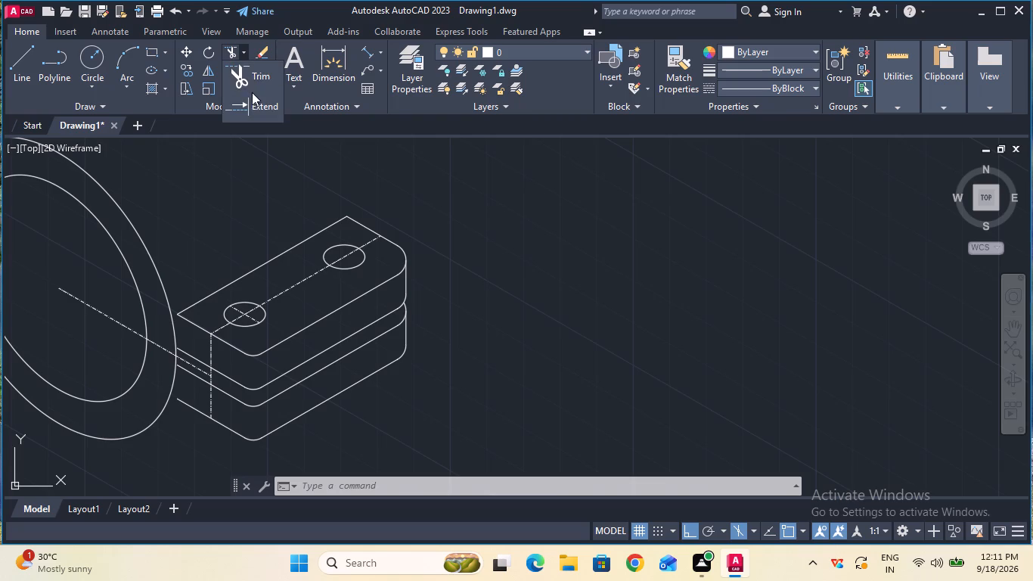
left_click(252, 102)
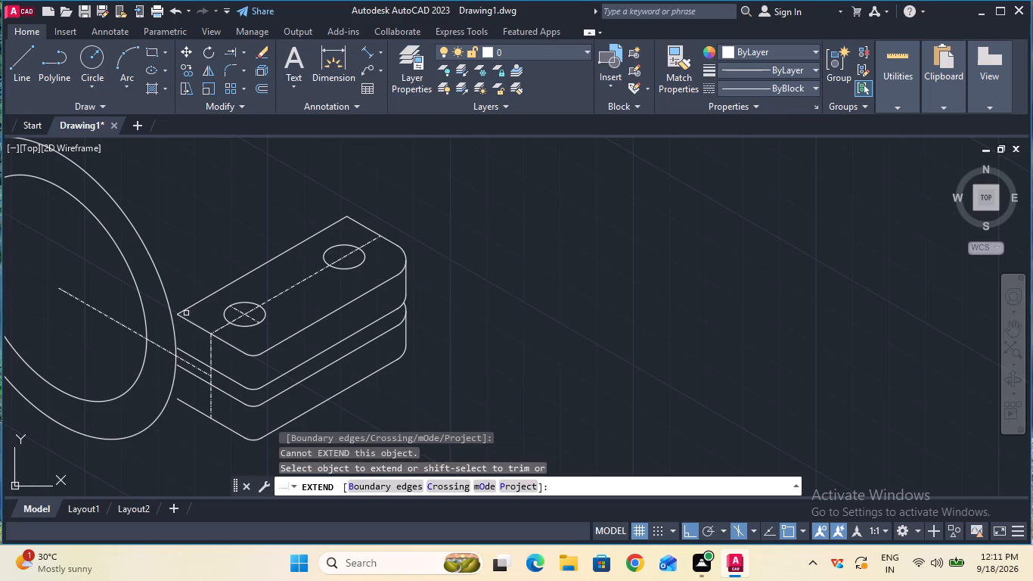
left_click(185, 401)
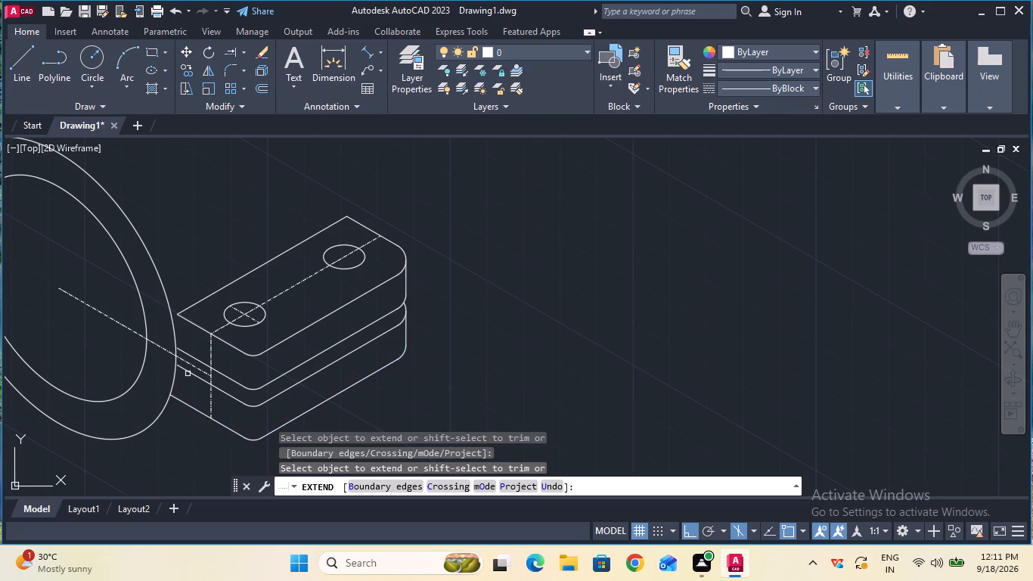
left_click(188, 374)
left_click(192, 358)
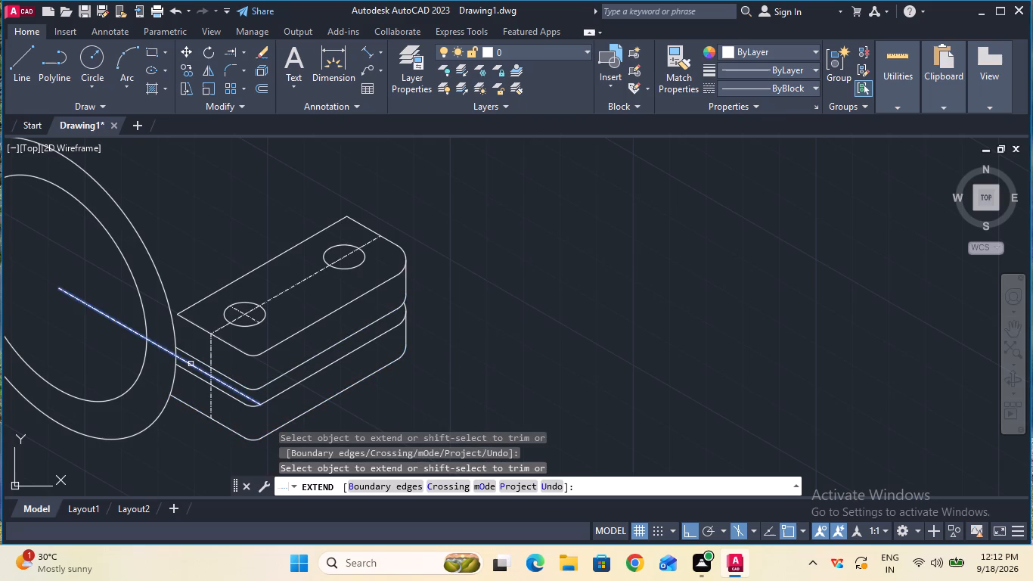
left_click(189, 371)
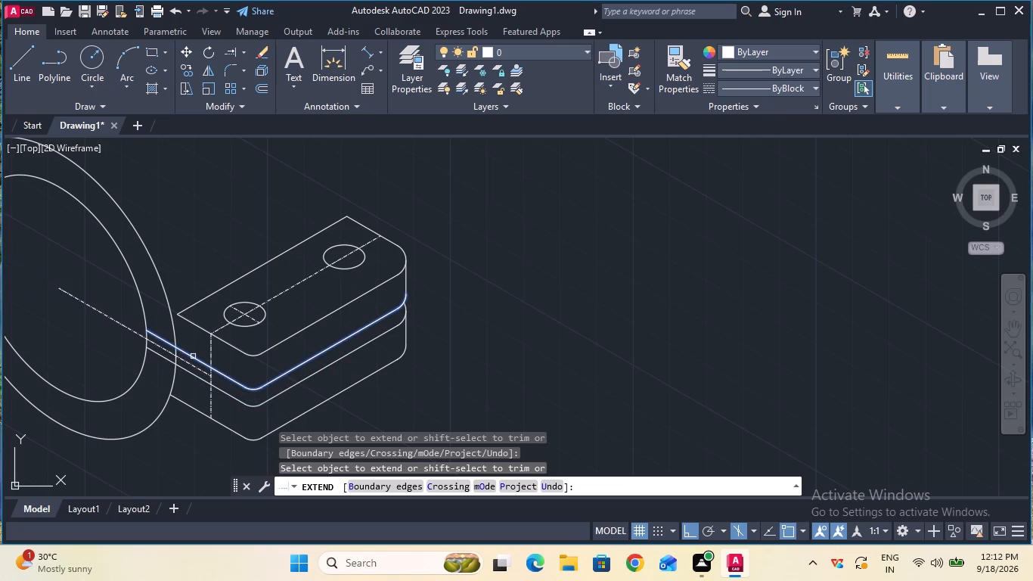
left_click(193, 356)
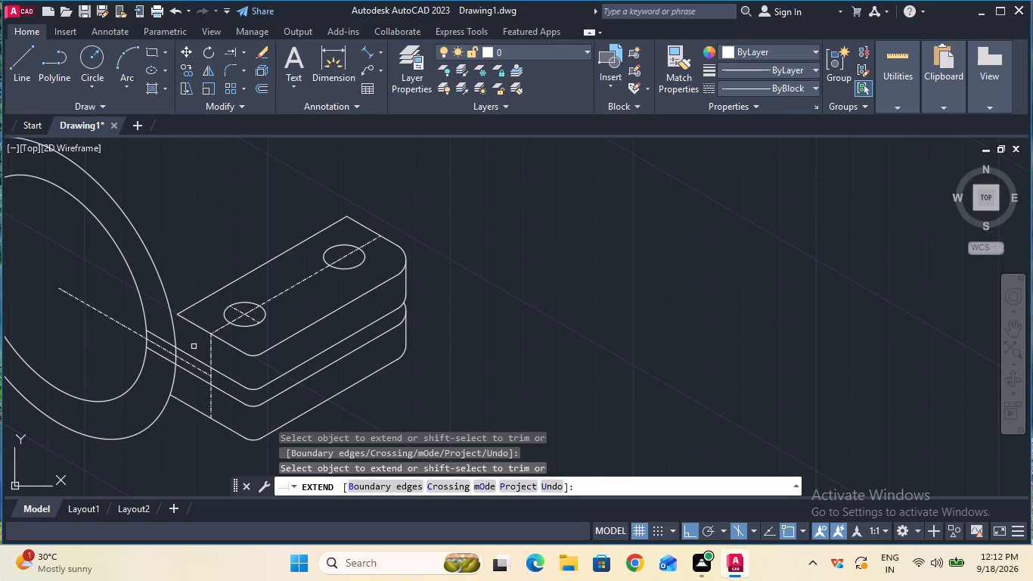
key("Escape")
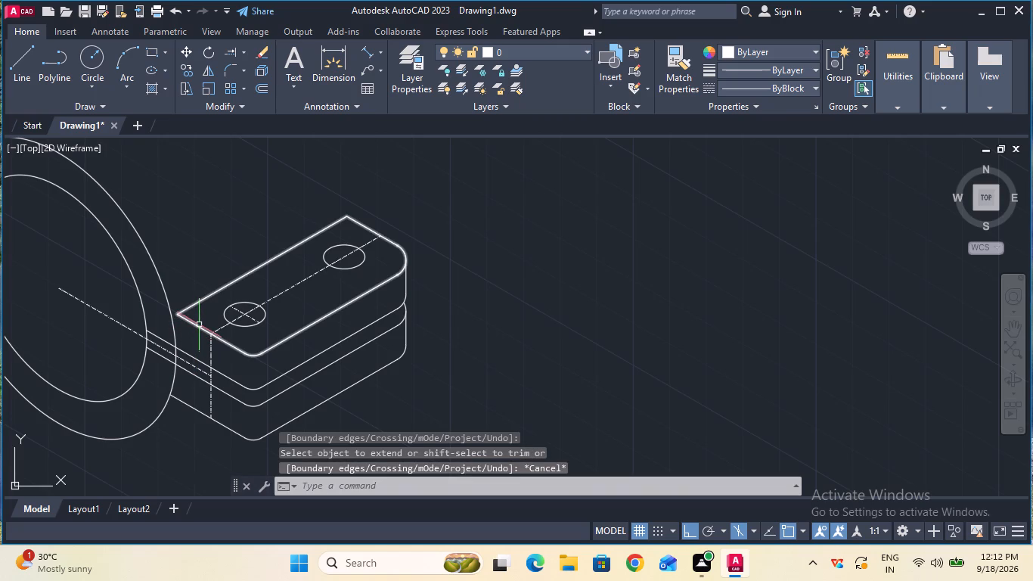
Explode the polyline outlining the body's top face.
left_click(199, 325)
type("ex")
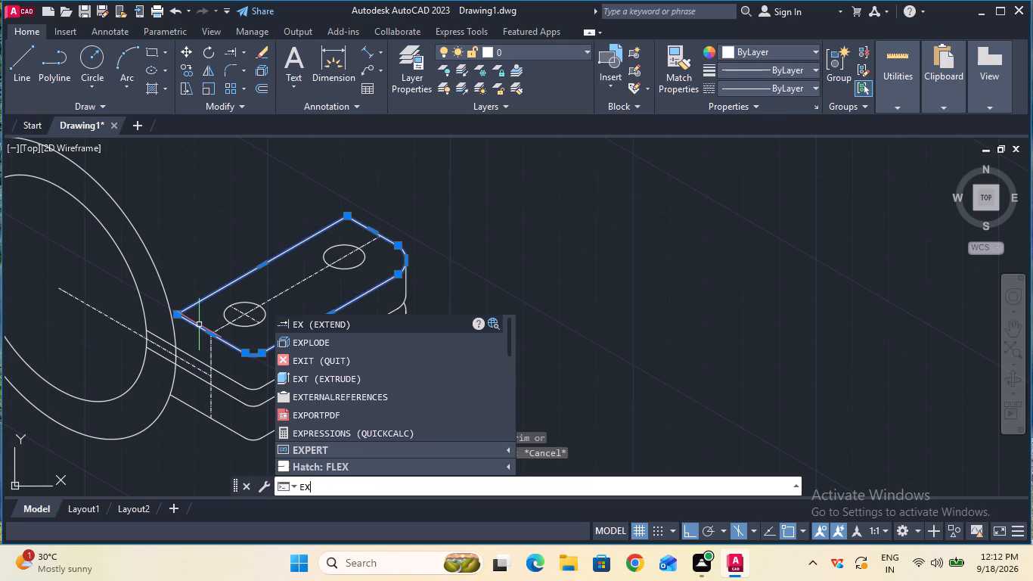
left_click(302, 343)
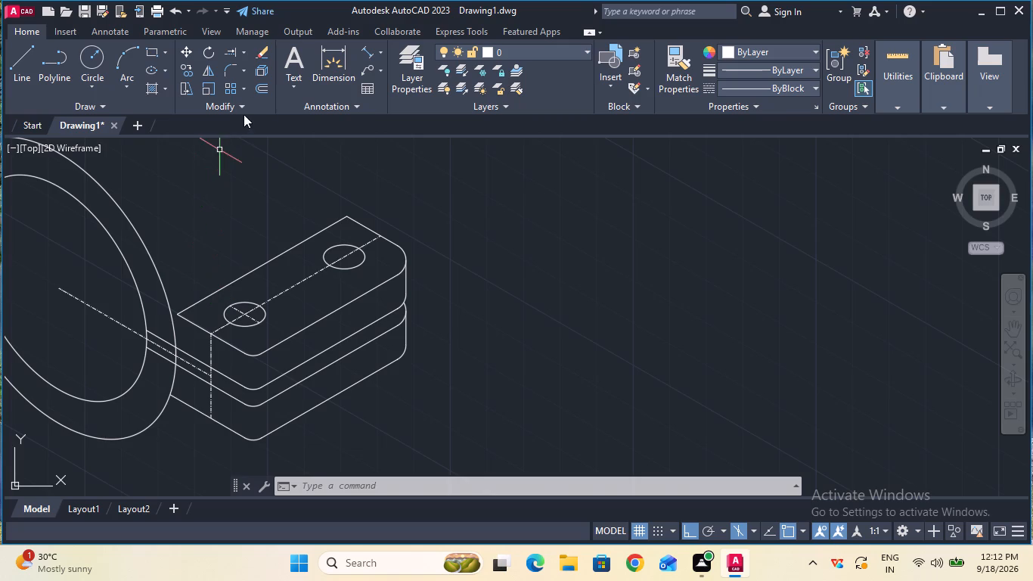
Extend the top face's short end edge to the 40 mm isocircle.
left_click(235, 56)
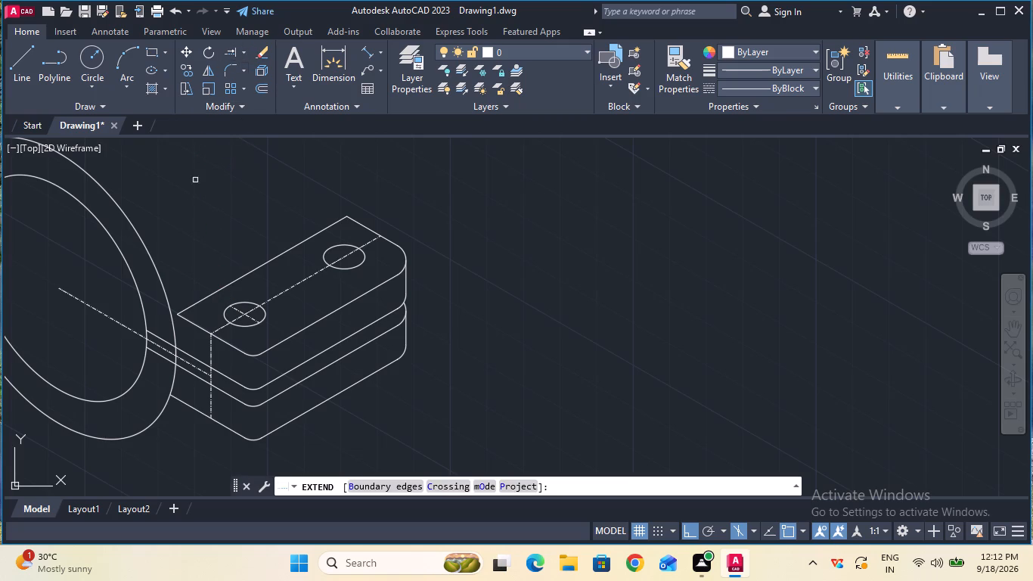
left_click(181, 316)
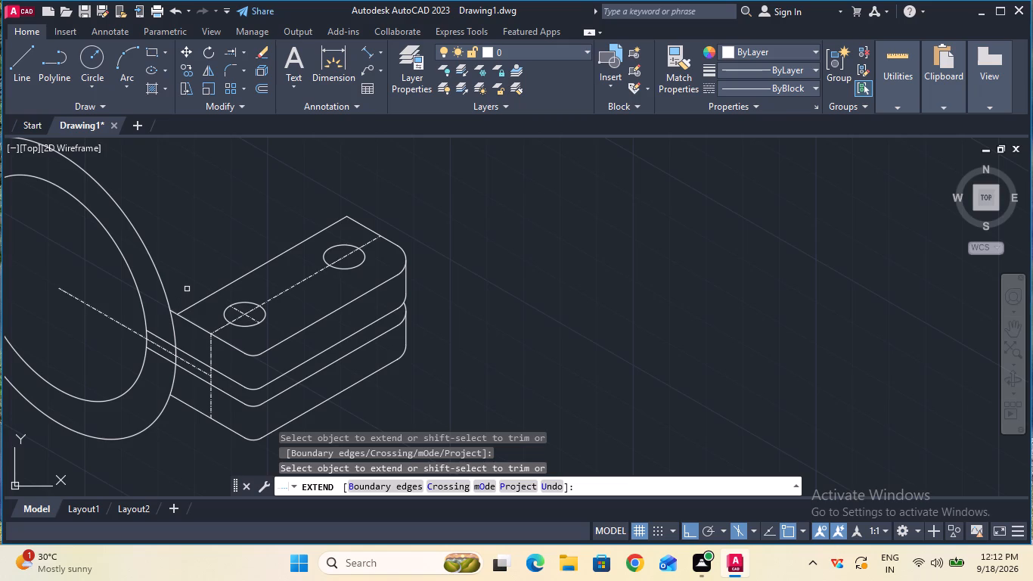
scroll(191, 352, "up", 1, "ctrl")
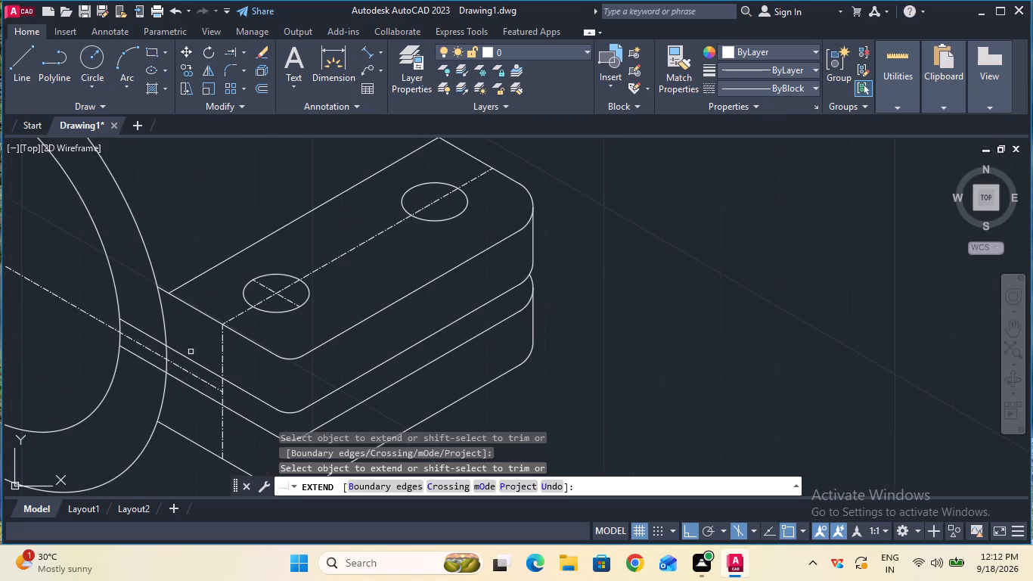
left_click(191, 352)
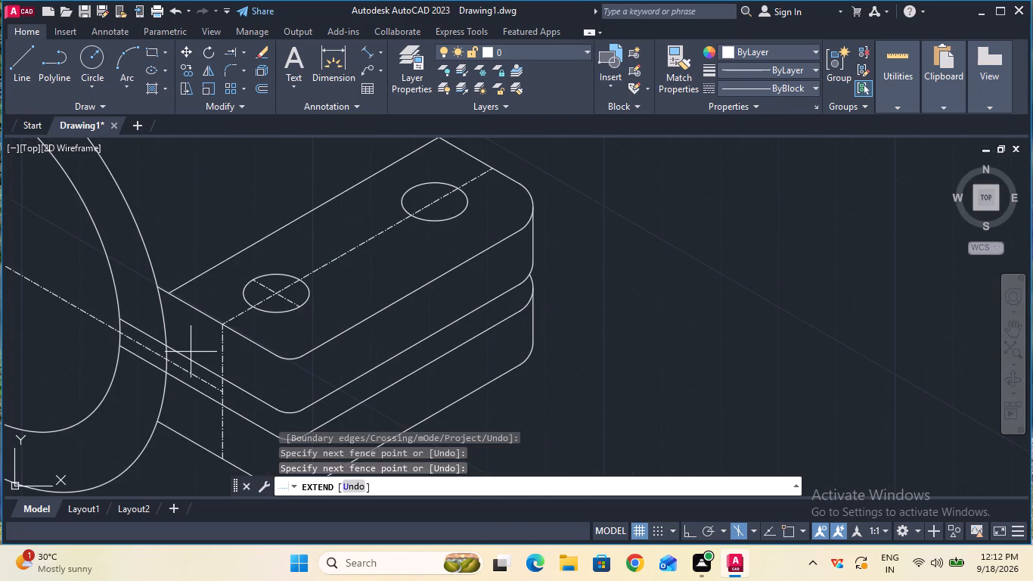
scroll(191, 352, "up", 2, "ctrl")
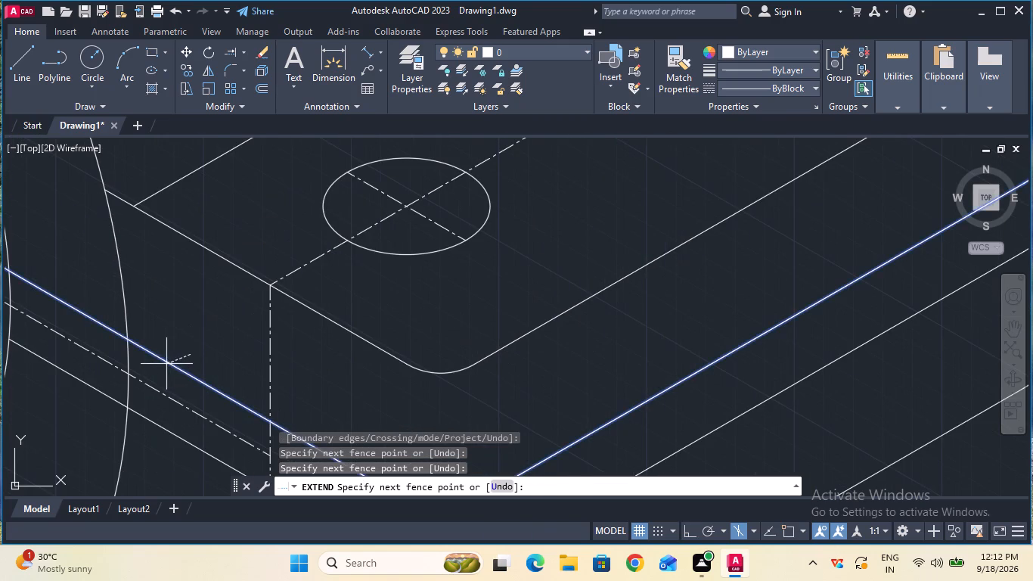
key("Escape")
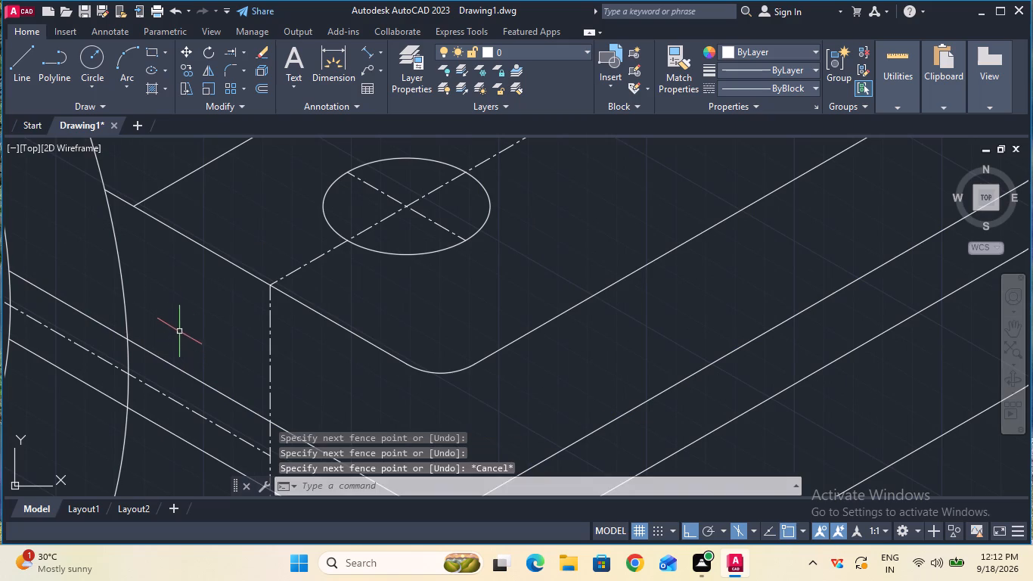
Trim the 40 mm isocircle between the two middle edges, on both sides of the centre line.
left_click(247, 57)
left_click(247, 82)
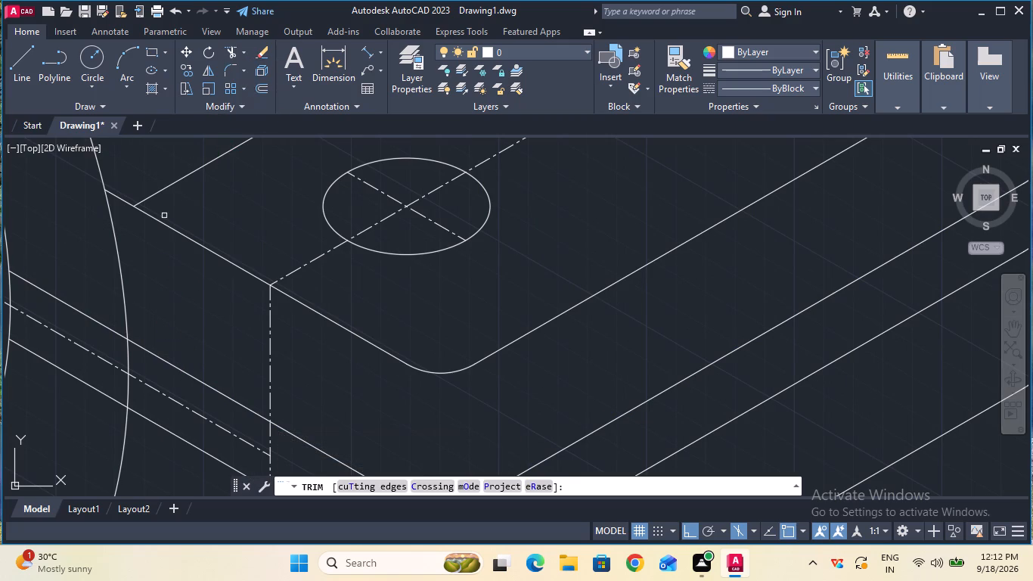
left_click(129, 351)
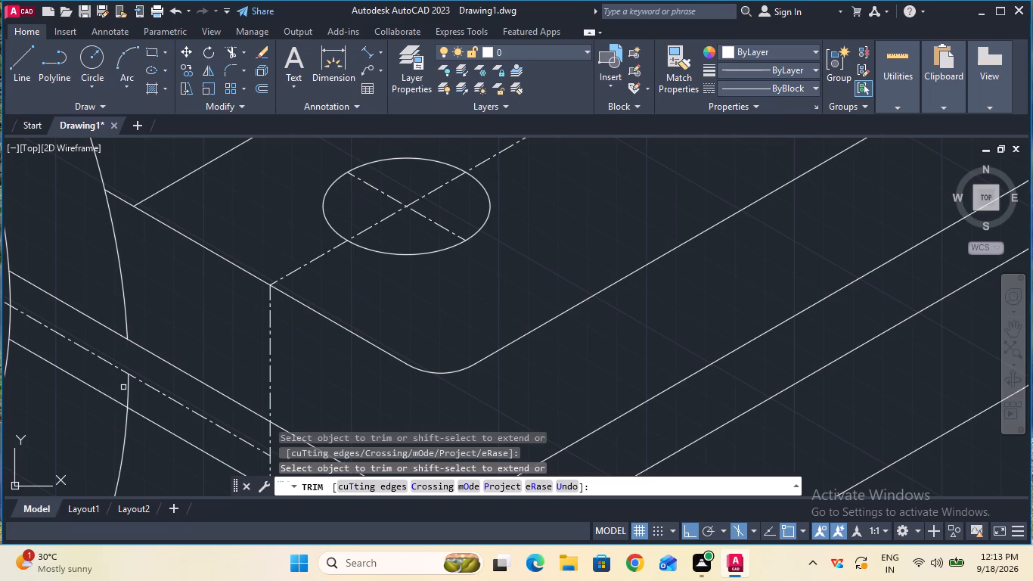
left_click(128, 388)
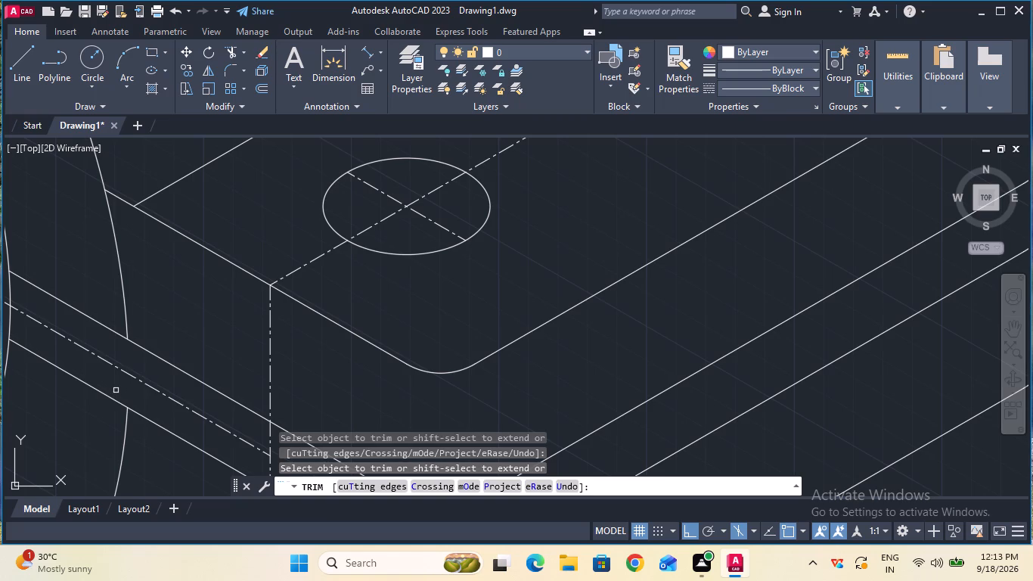
key("Escape")
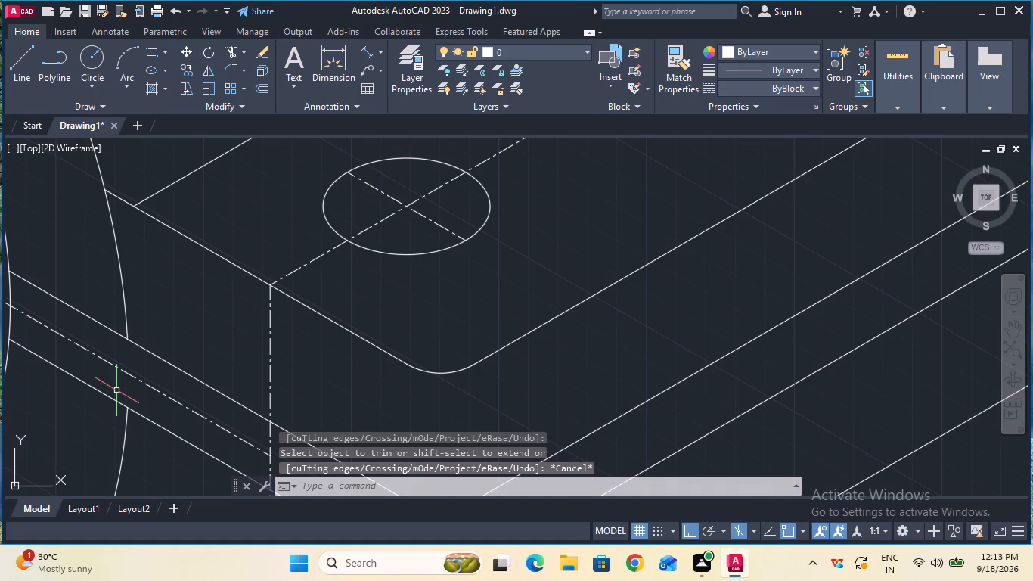
Trim the 30 mm isocircle between the two middle edges, on both sides of the centre line.
scroll(116, 390, "down", 3, "ctrl")
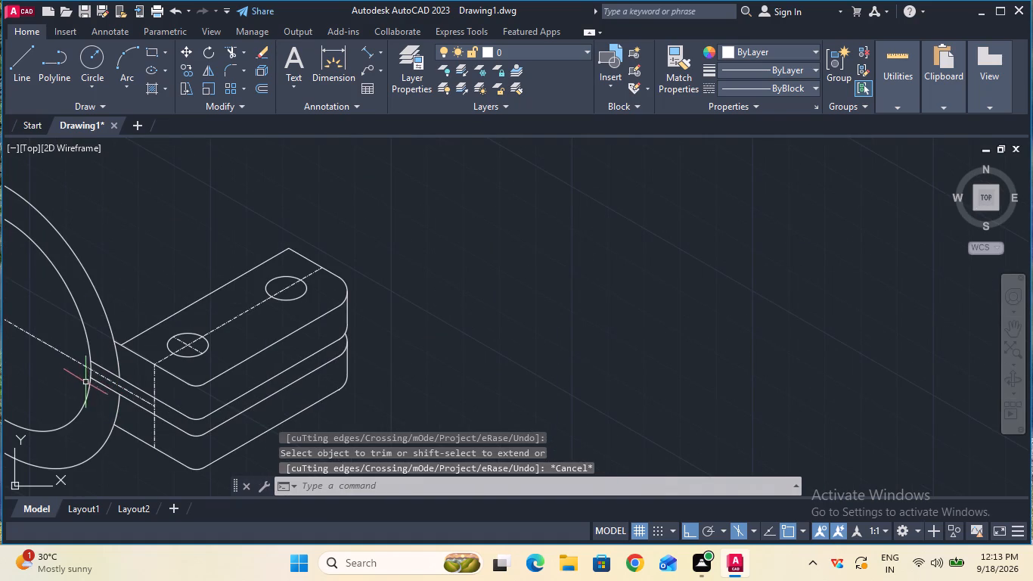
scroll(86, 378, "up", 2, "ctrl")
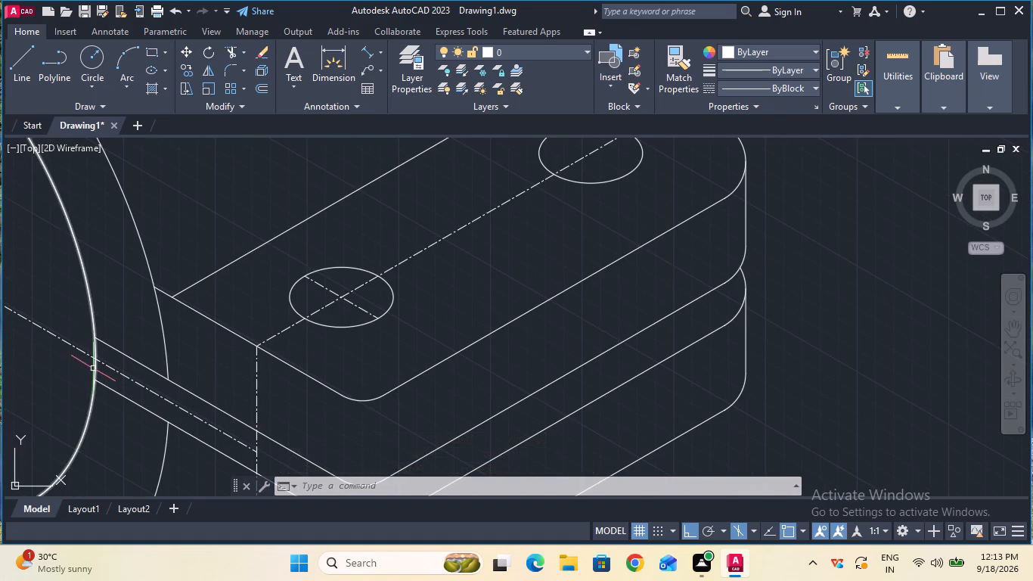
left_click(237, 55)
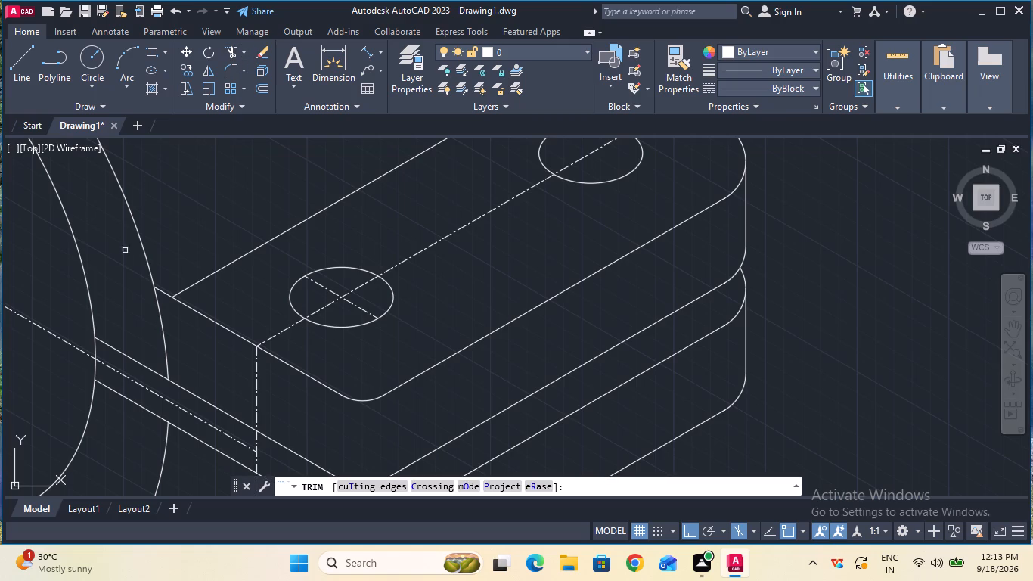
left_click(96, 350)
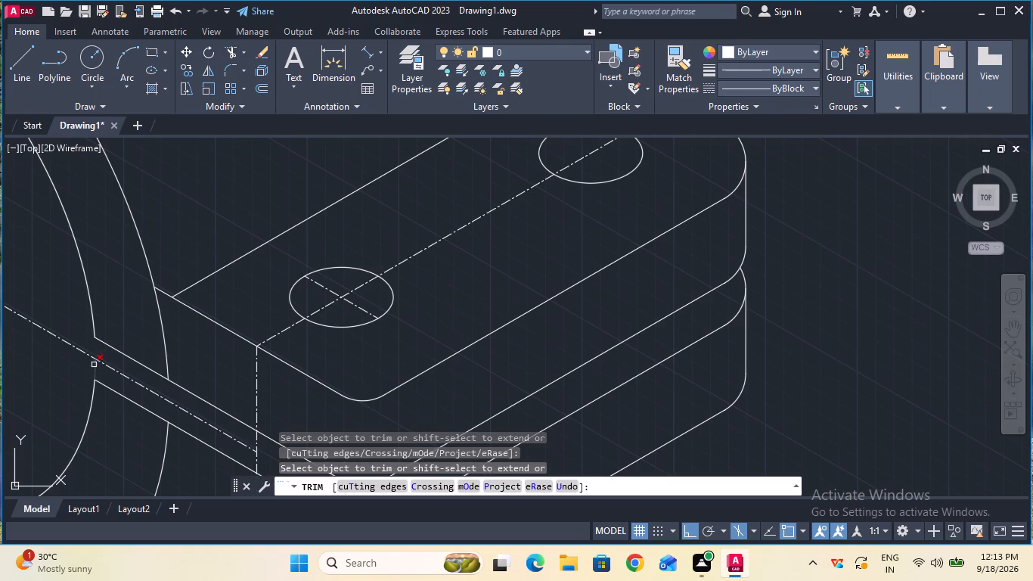
left_click(94, 365)
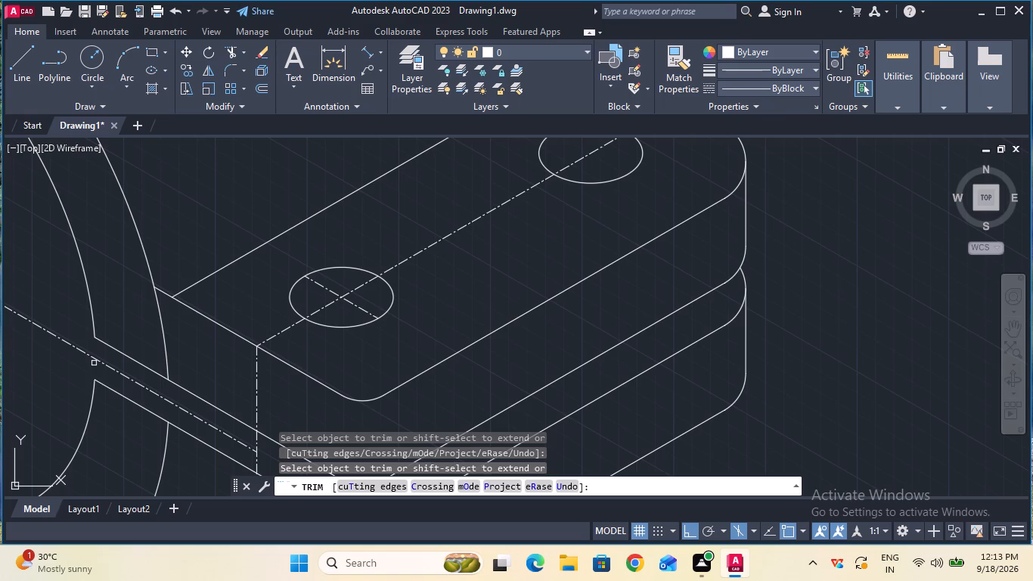
Trim the 40 mm isocircle's remaining arcs between the top edge and the upper middle edge, and between the lower middle and bottom edges.
scroll(94, 363, "down", 1, "ctrl")
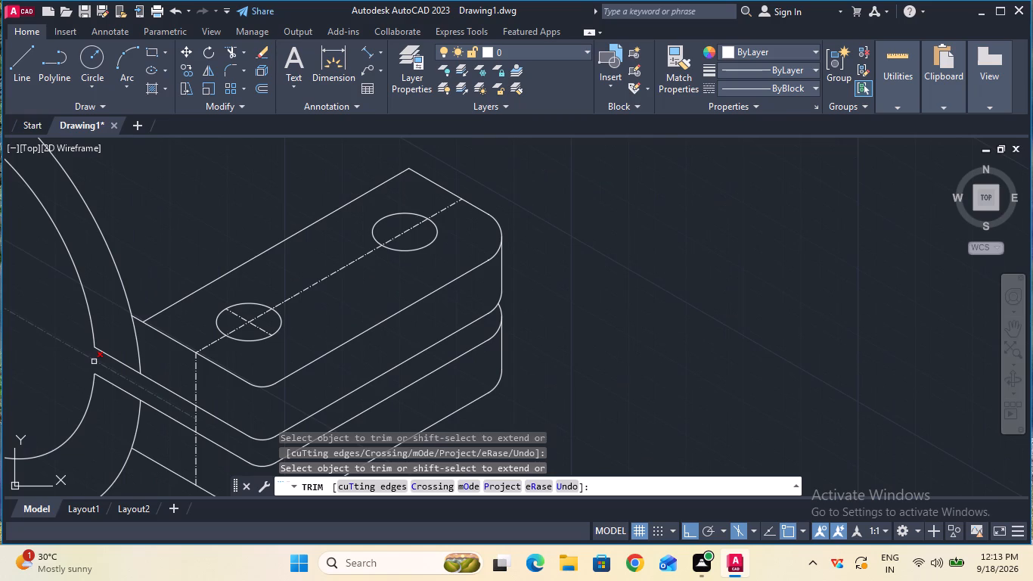
left_click(137, 344)
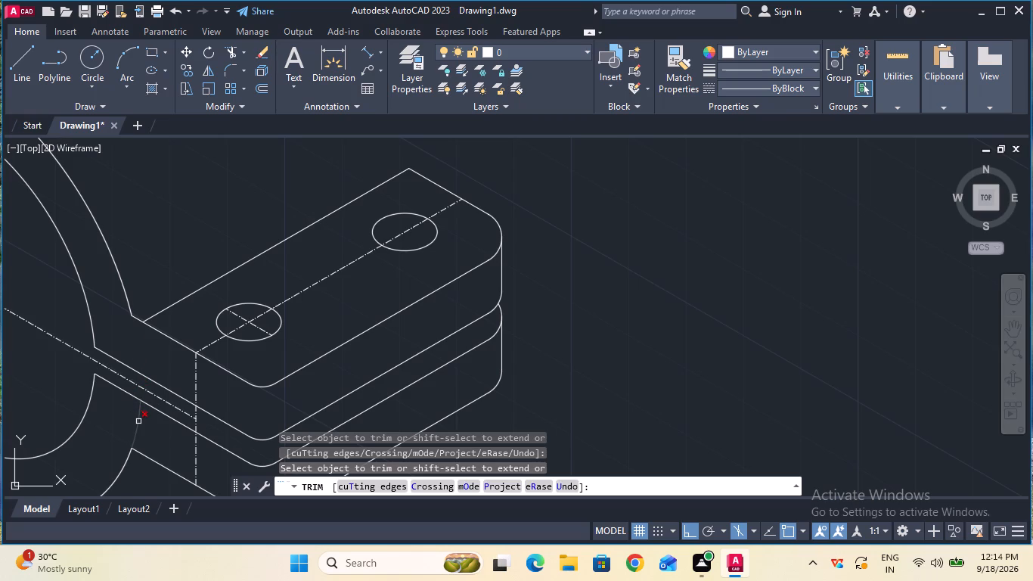
left_click(138, 421)
key("Escape")
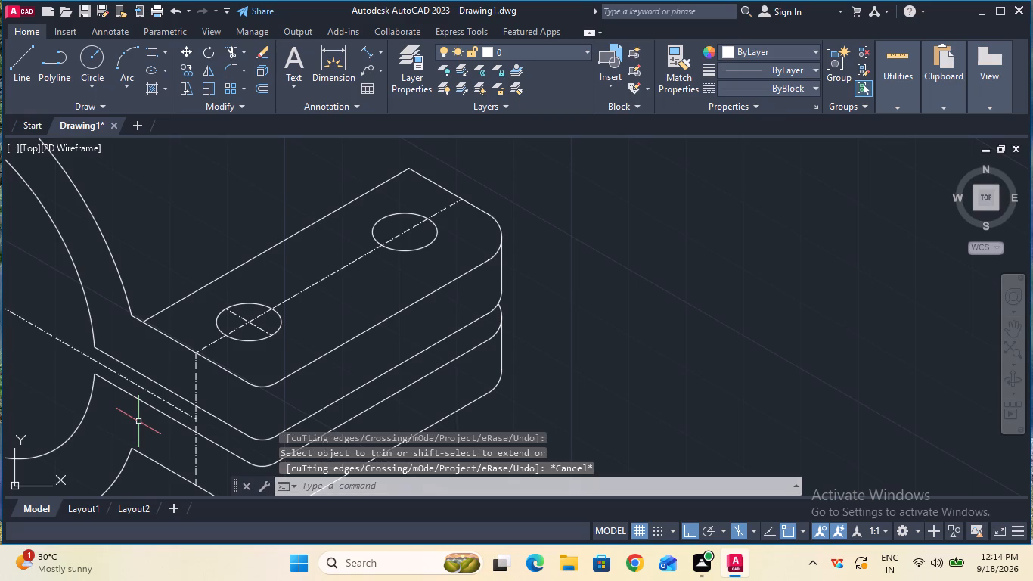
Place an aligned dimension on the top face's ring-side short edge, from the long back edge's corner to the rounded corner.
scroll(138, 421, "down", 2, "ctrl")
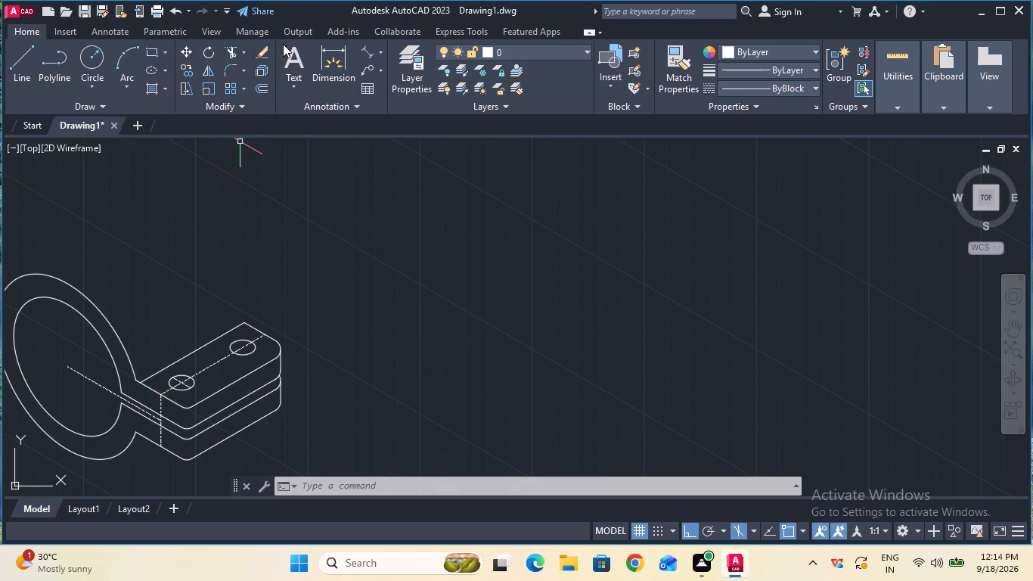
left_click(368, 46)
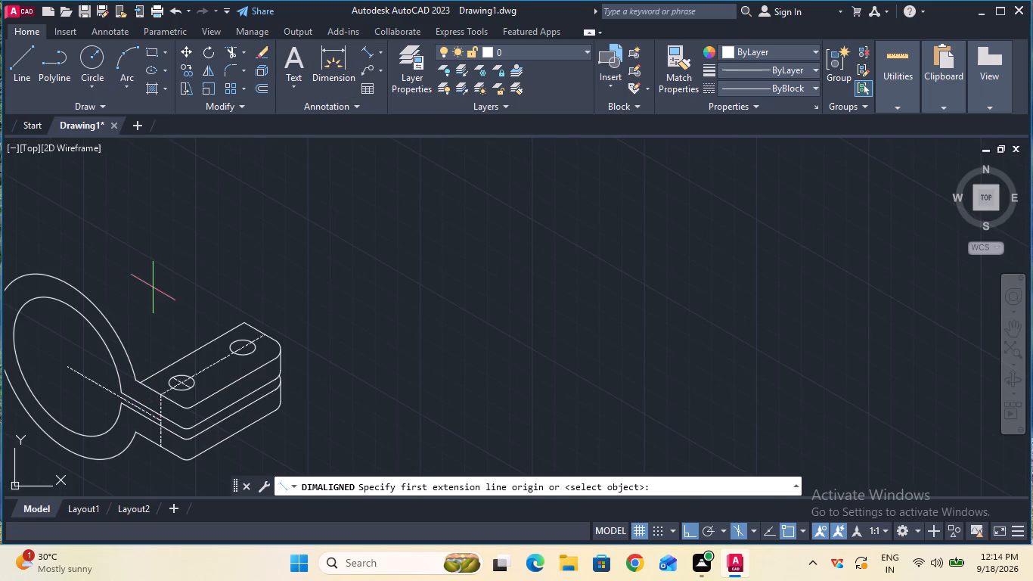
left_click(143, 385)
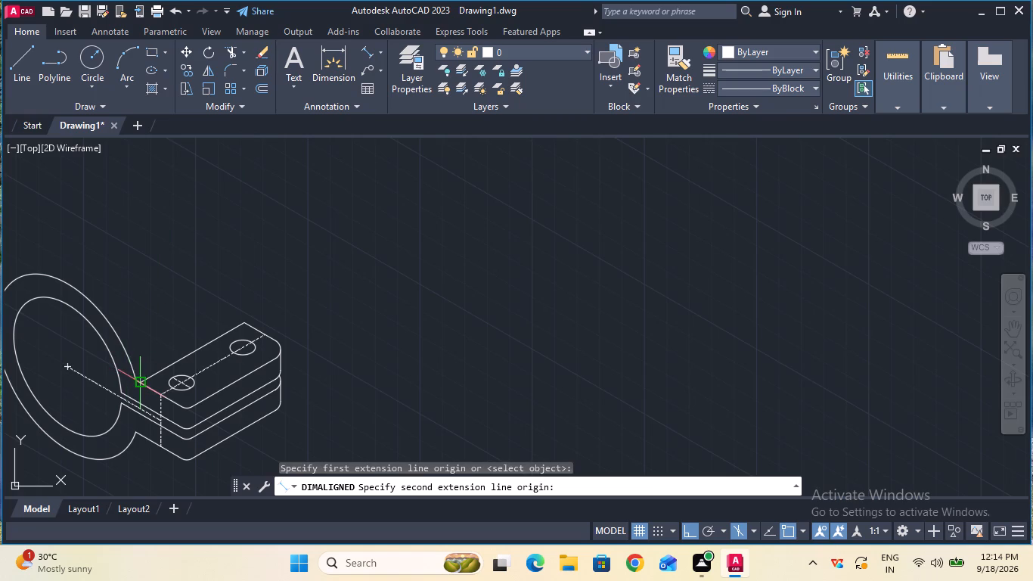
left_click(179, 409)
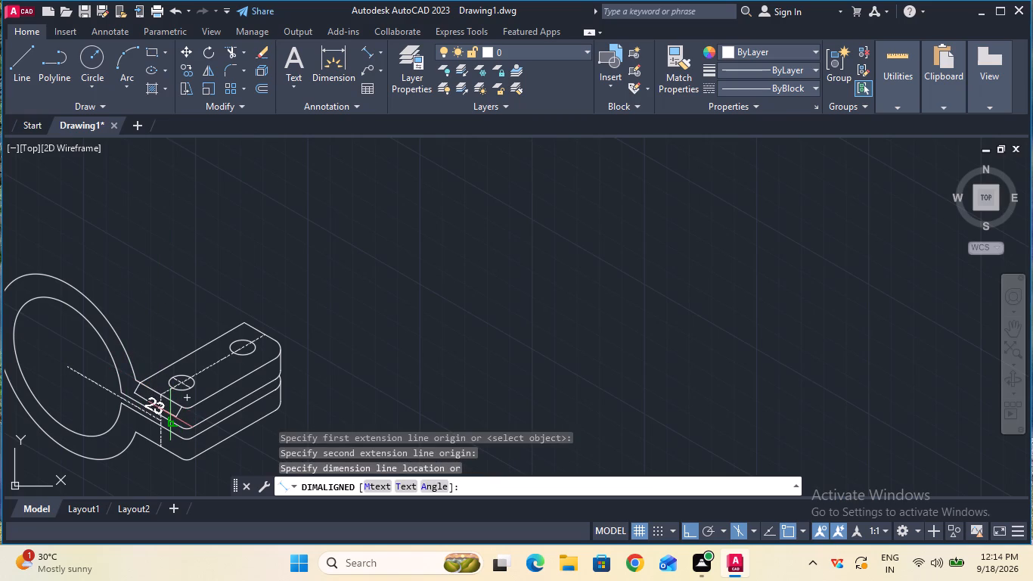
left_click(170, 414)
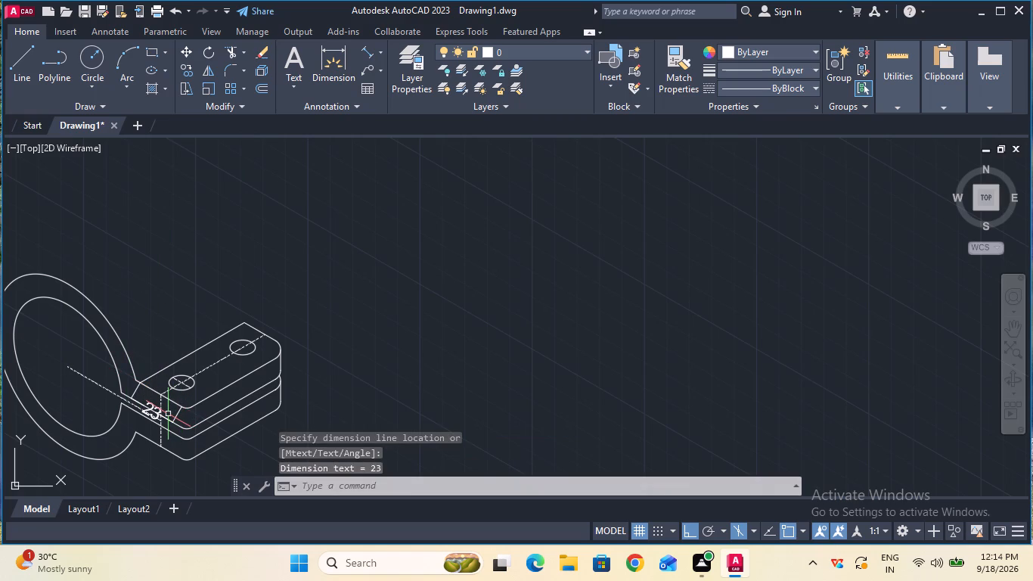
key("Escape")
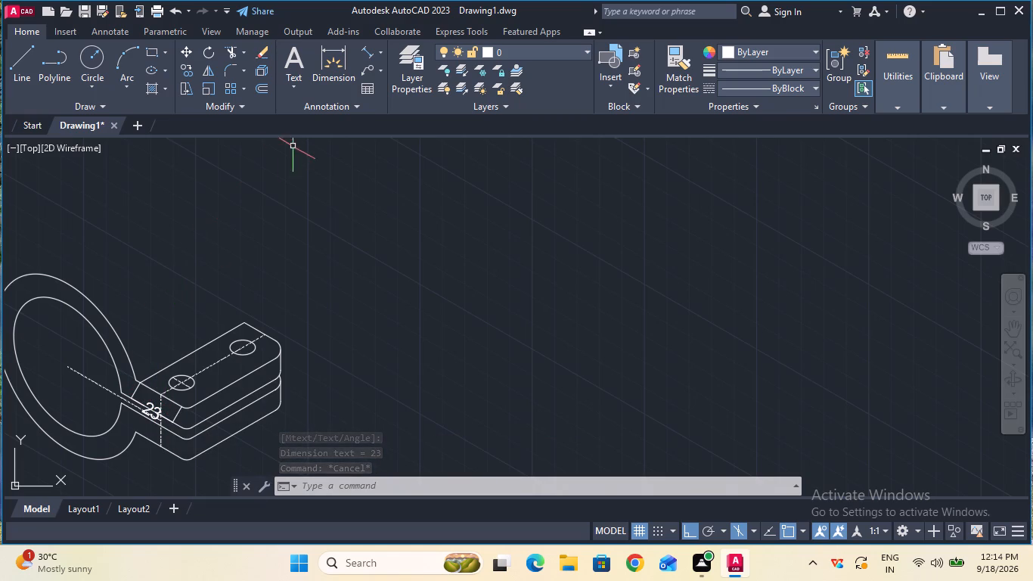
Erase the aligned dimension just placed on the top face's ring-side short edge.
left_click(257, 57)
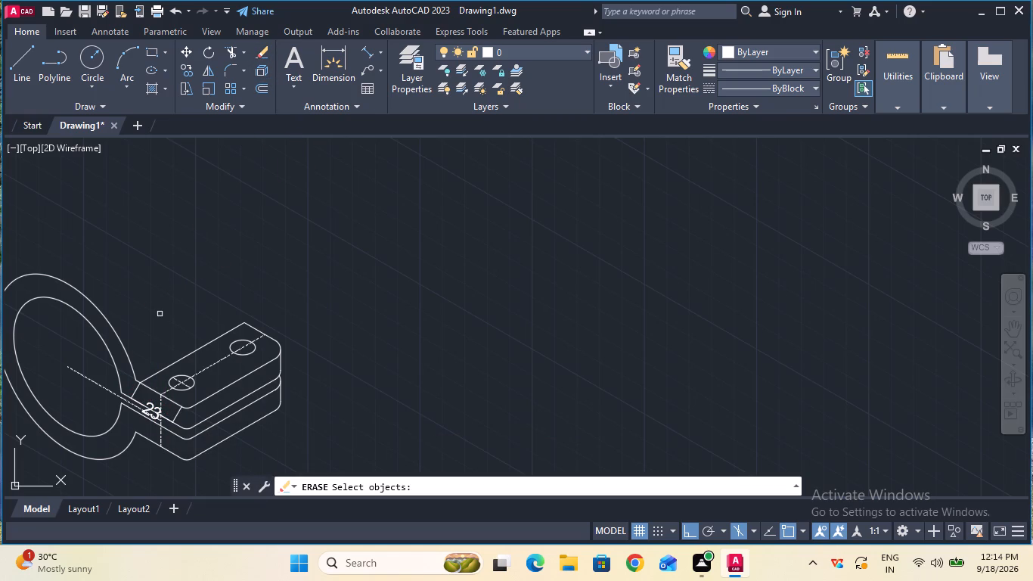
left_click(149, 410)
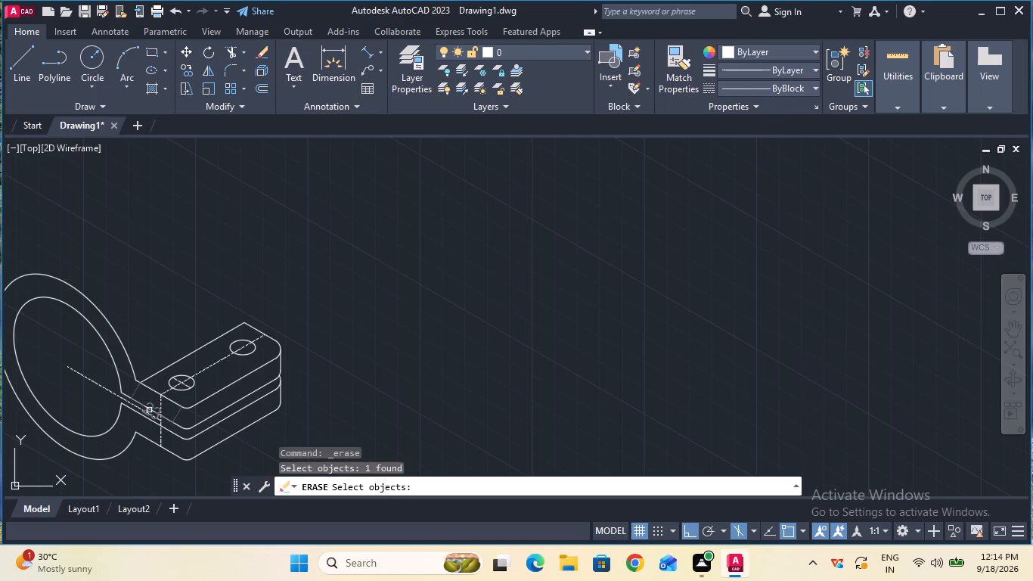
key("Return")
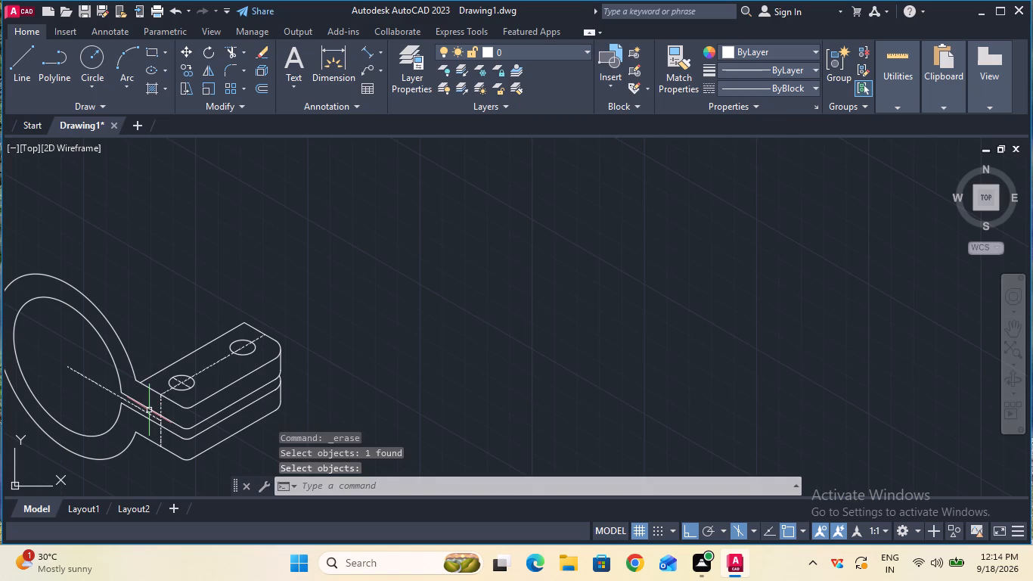
Measure the top face's ring-side short edge from its junction with the outer ring arc to the rounded corner.
left_click(365, 53)
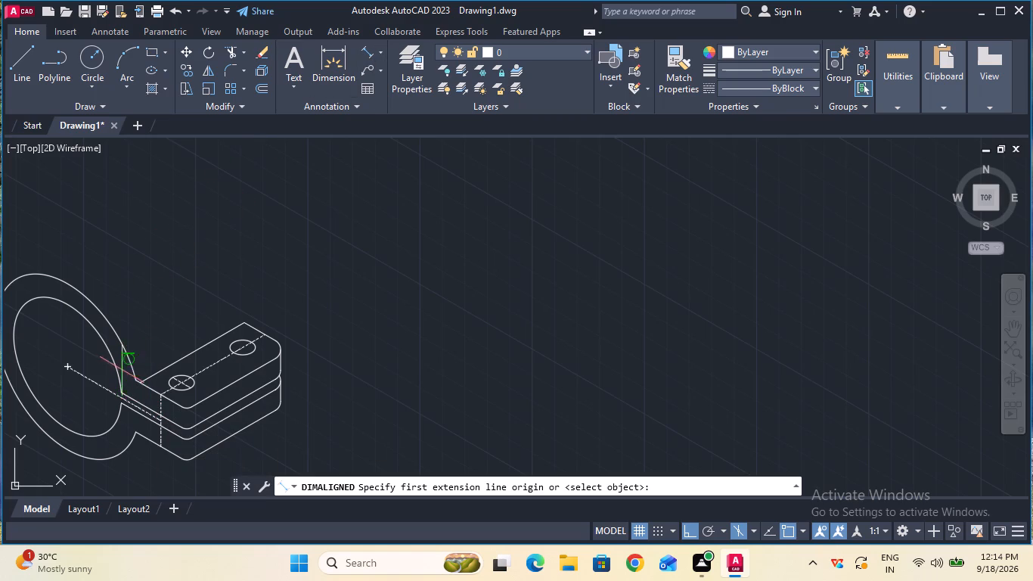
left_click(132, 377)
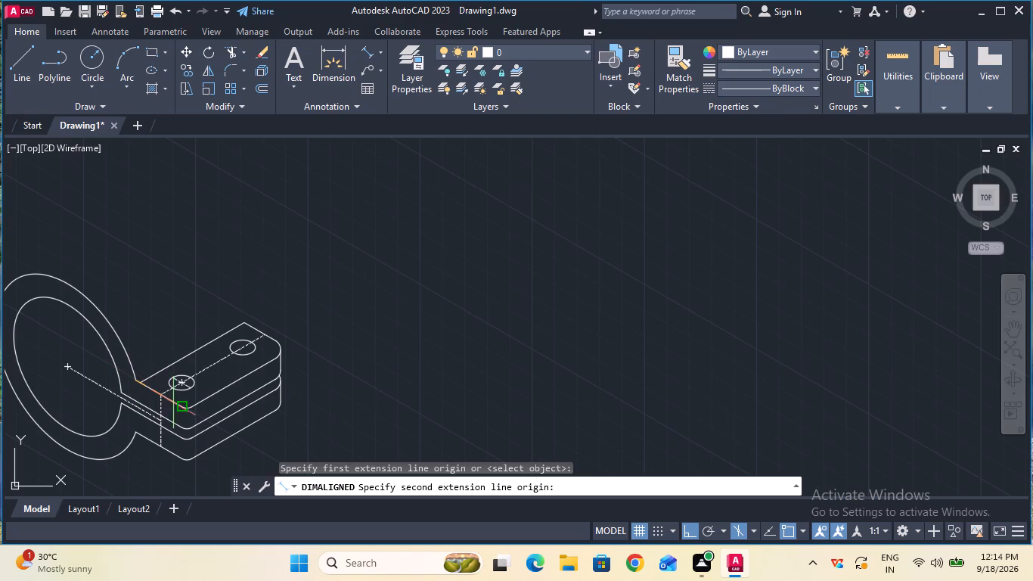
left_click(177, 404)
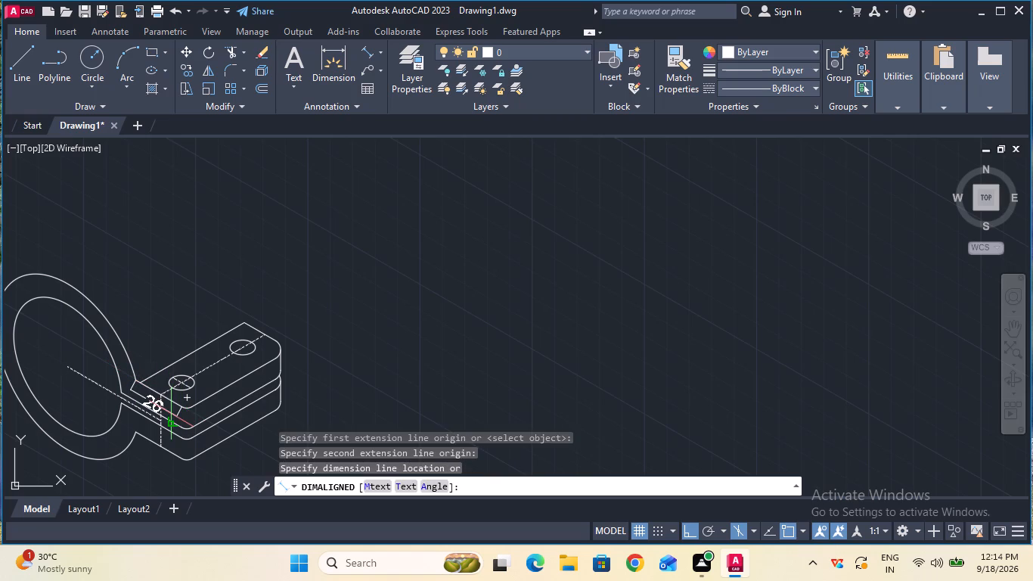
key("Escape")
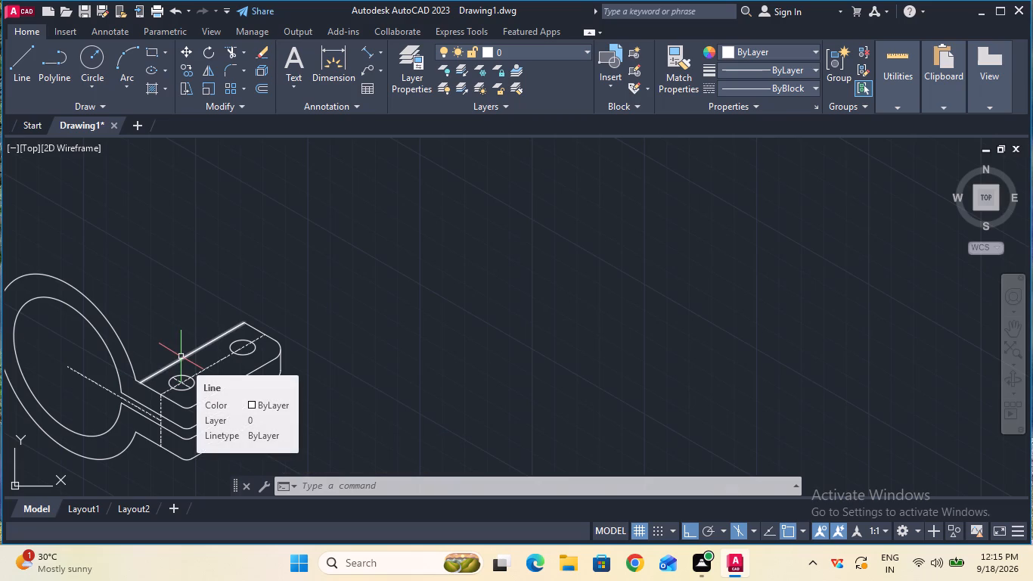
Measure the top face's far short edge from the back corner to the start of the rounded corner.
left_click(368, 45)
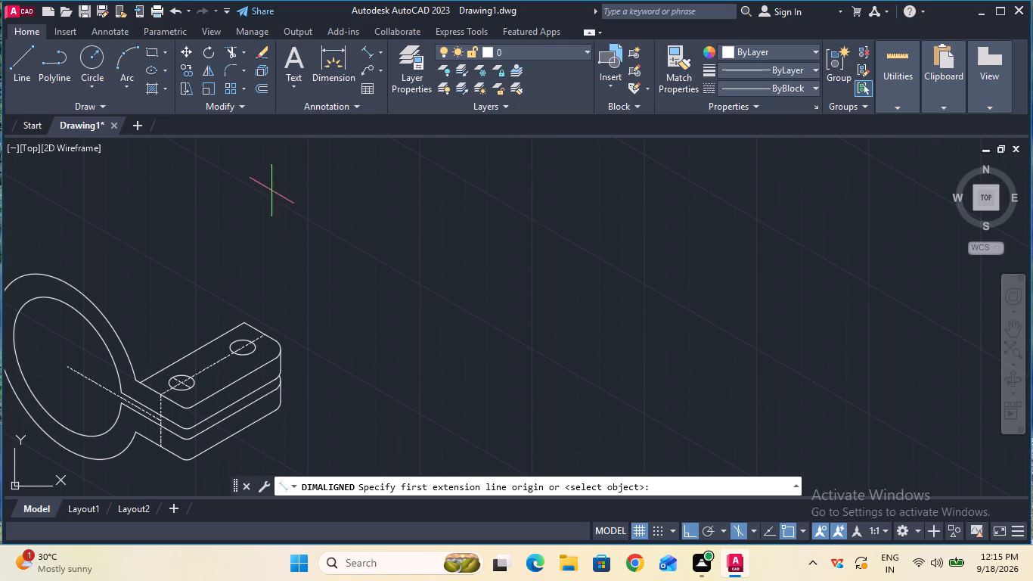
left_click(243, 327)
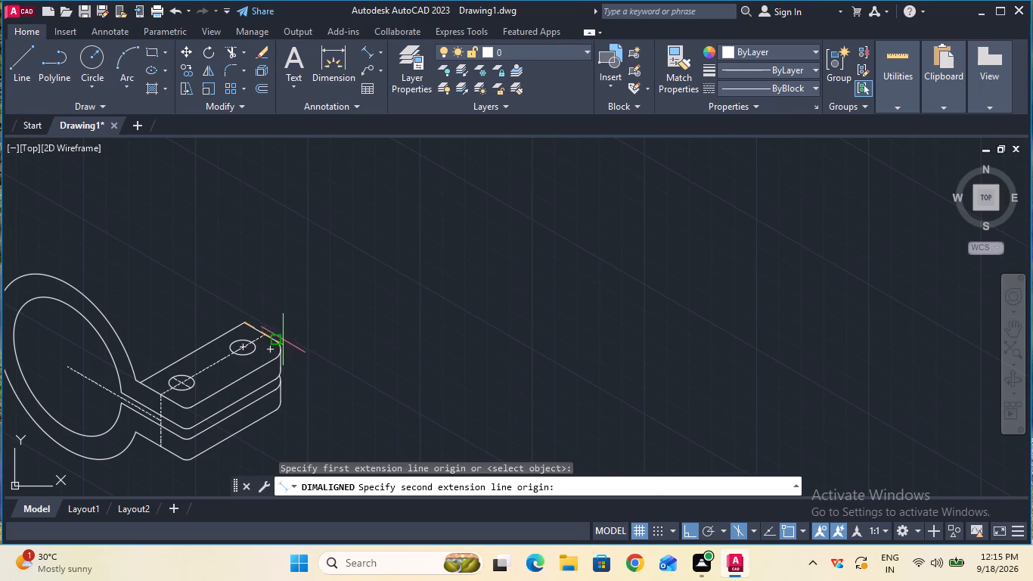
left_click(280, 343)
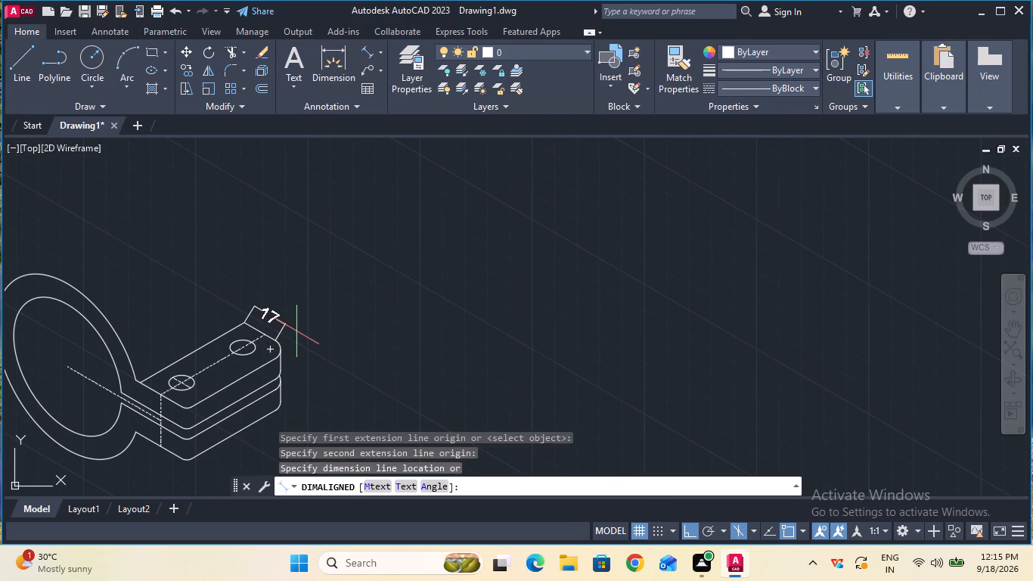
key("Escape")
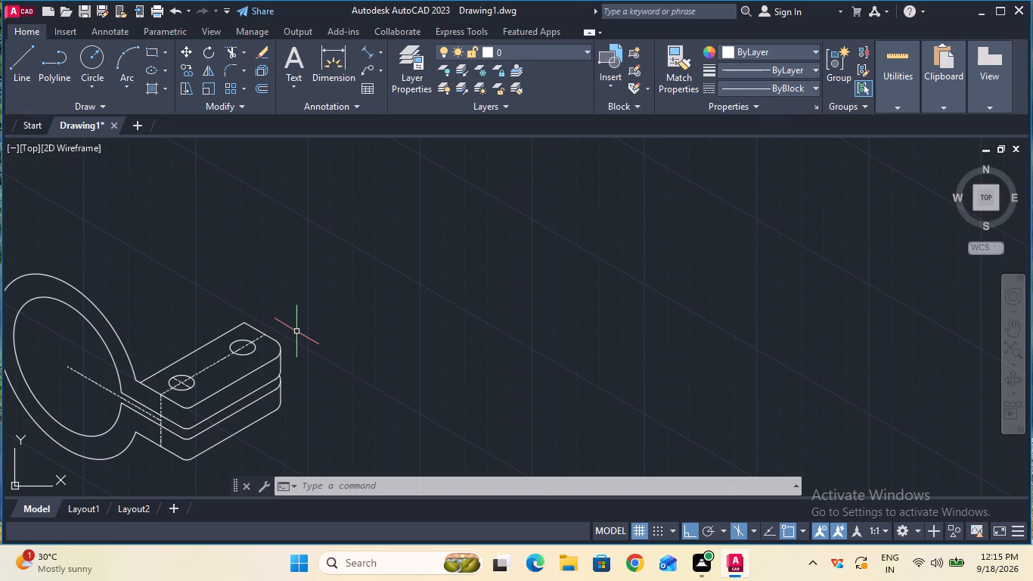
On the top isoplane, draw a 58 mm line from the outer ring junction parallel to the lug's back edge, and connect it to the far short edge.
scroll(174, 335, "up", 1, "ctrl")
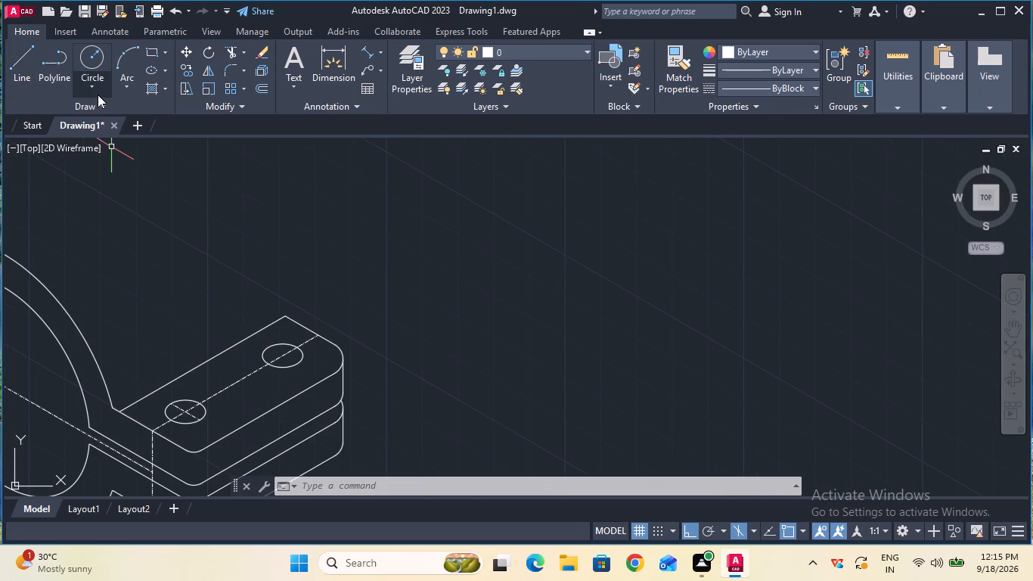
key("F5")
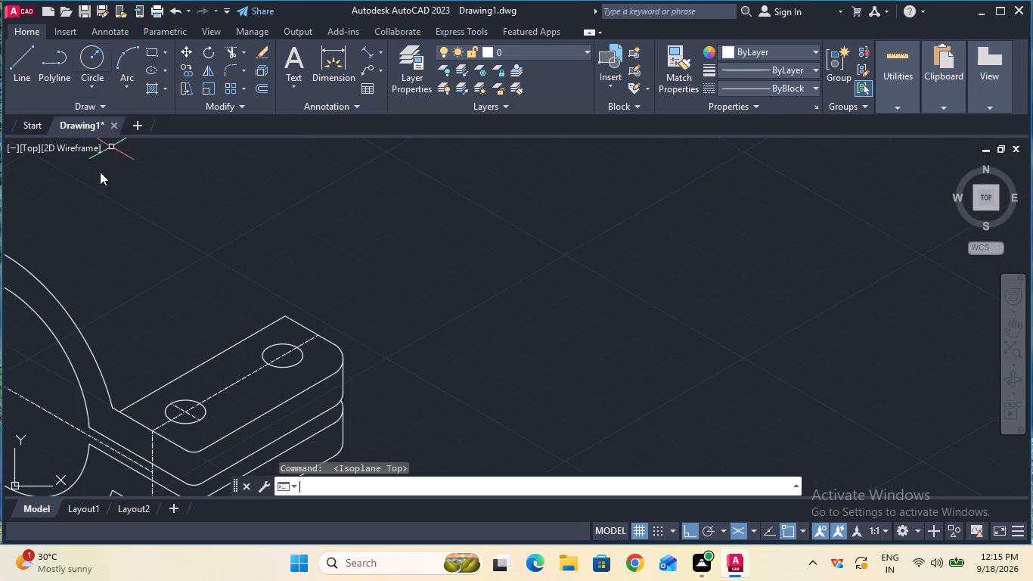
left_click(26, 82)
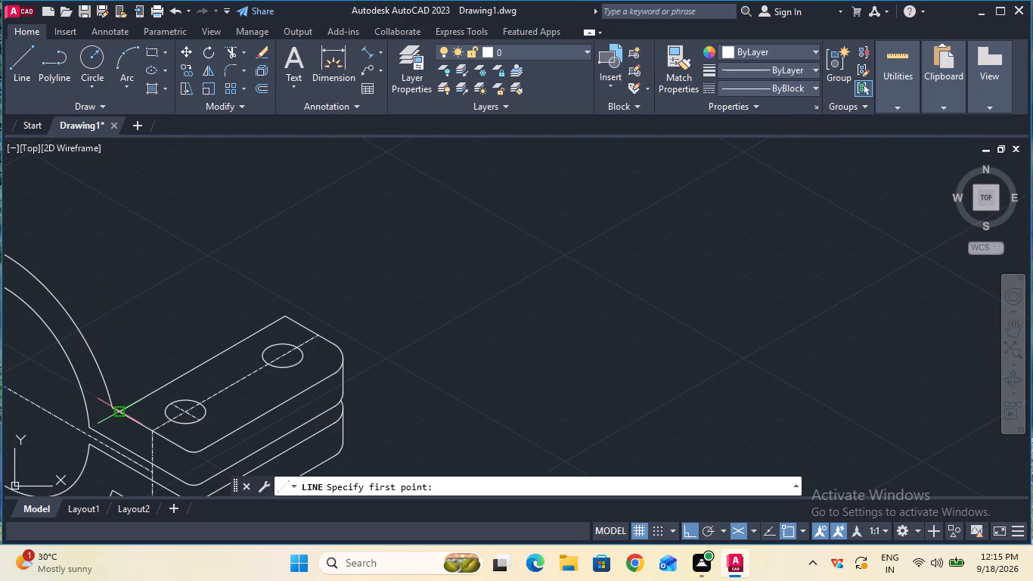
left_click(114, 405)
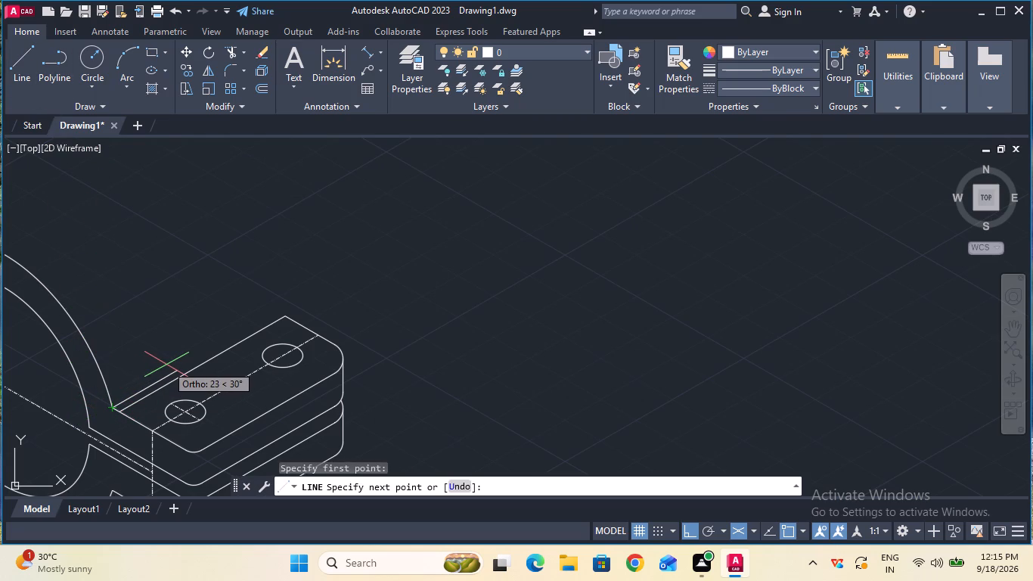
key("5")
key("8")
key("Return")
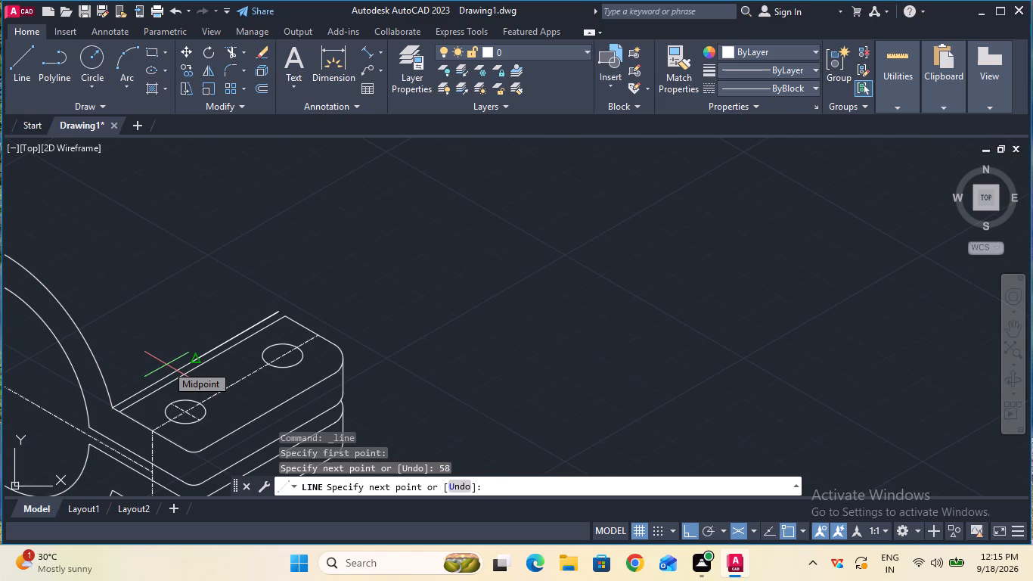
left_click(289, 331)
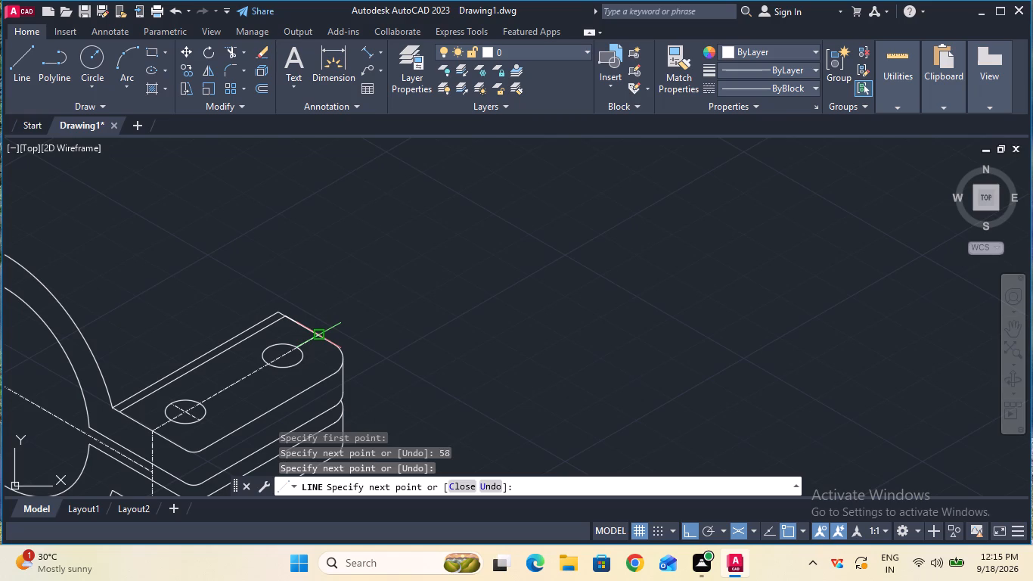
key("Escape")
left_click(230, 233)
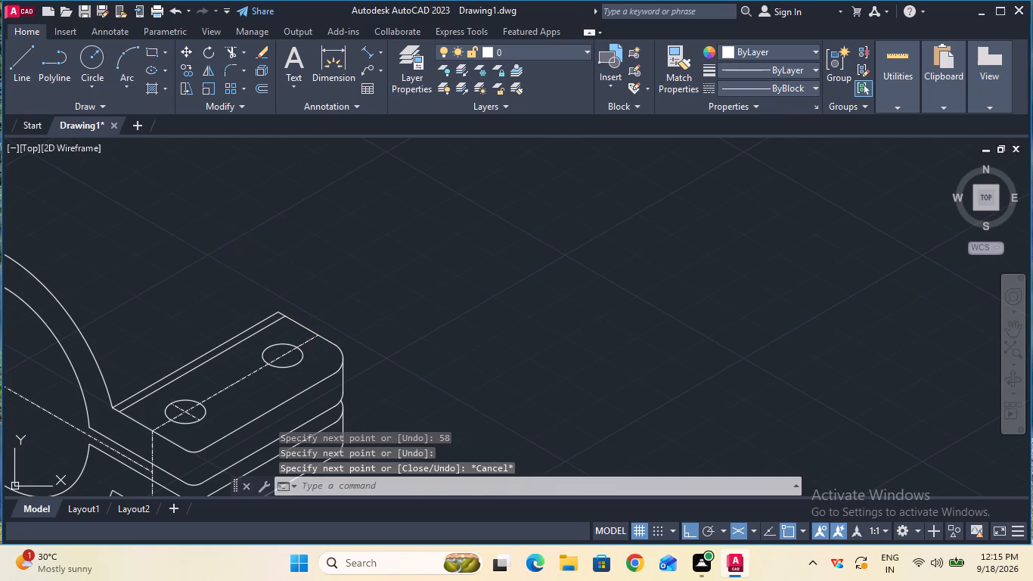
left_click(247, 169)
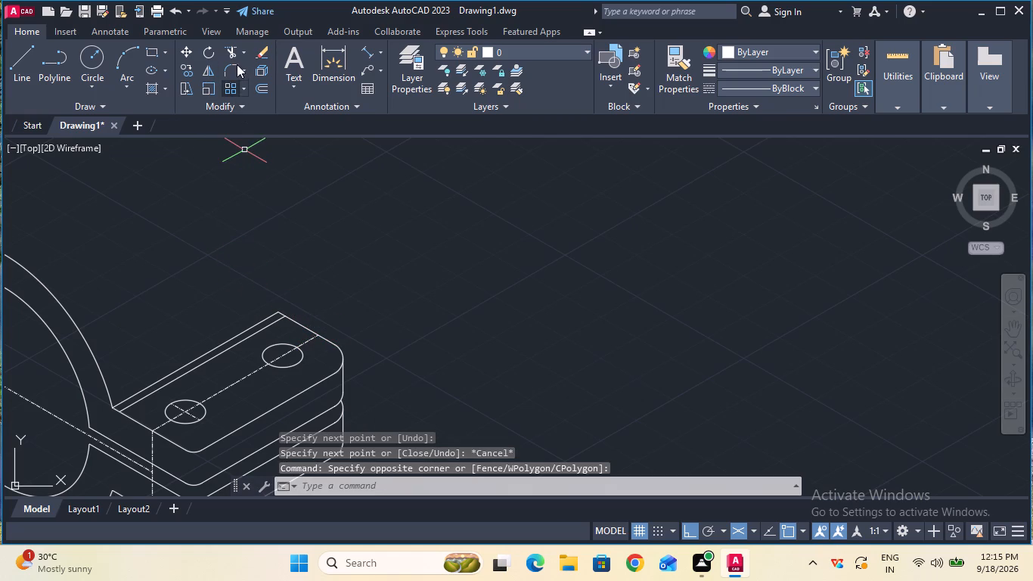
Trim away the old back long edge of the top face, inside the new 58 mm line.
left_click(234, 57)
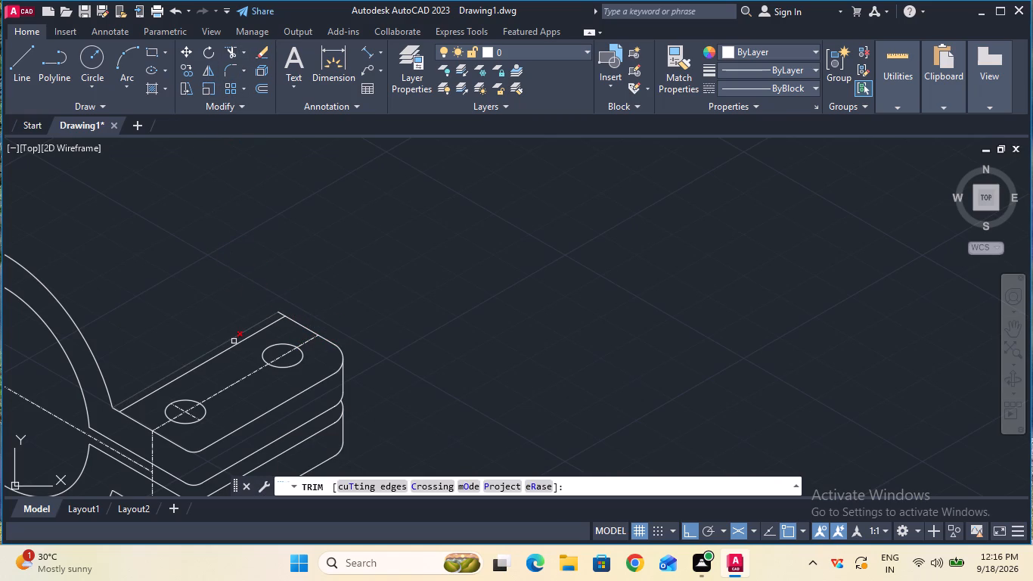
left_click(234, 344)
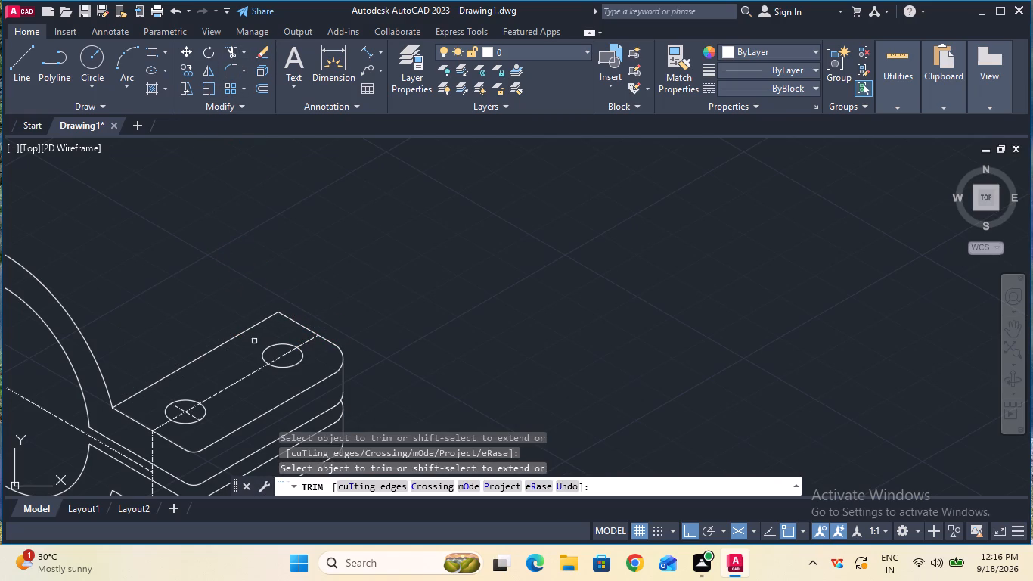
key("Escape")
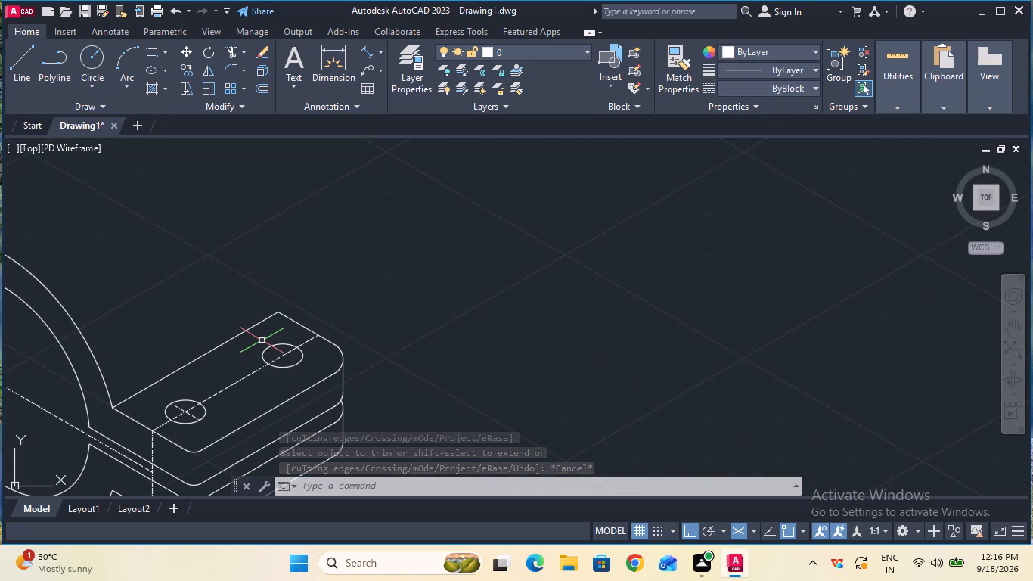
Measure the top face's width from the midpoint of the new back edge across to the front long edge.
left_click(371, 52)
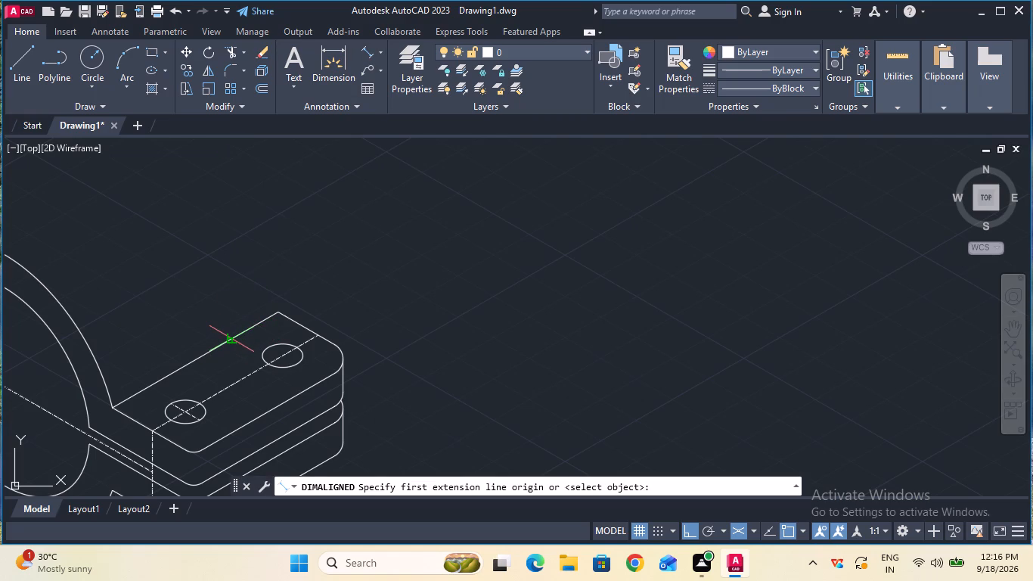
left_click(229, 342)
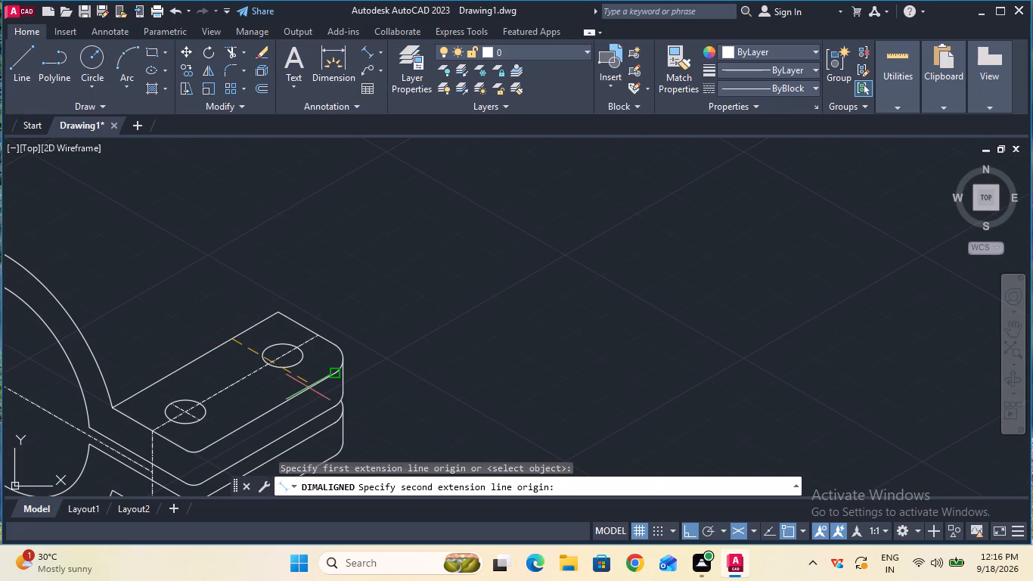
left_click(313, 387)
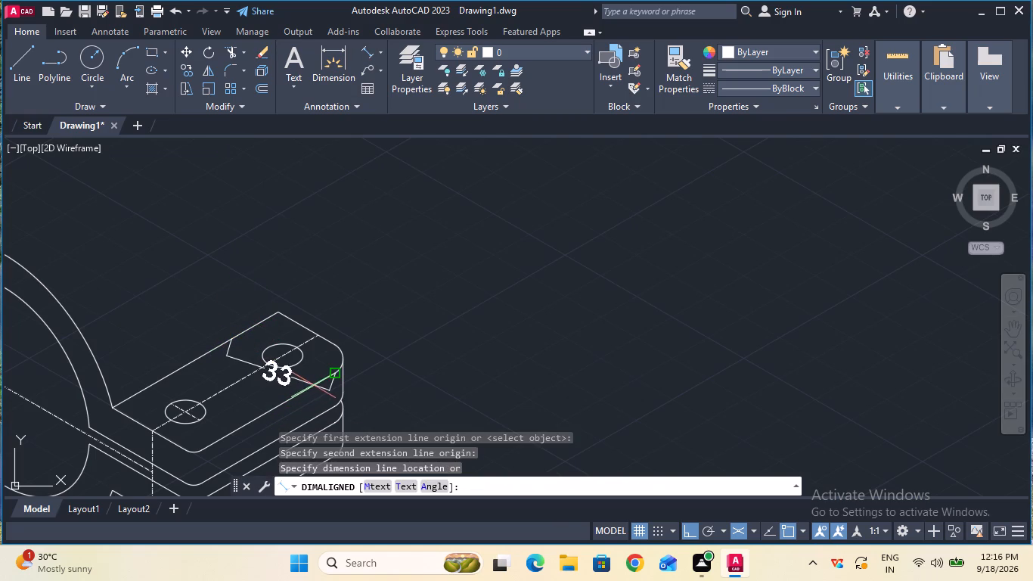
key("Escape")
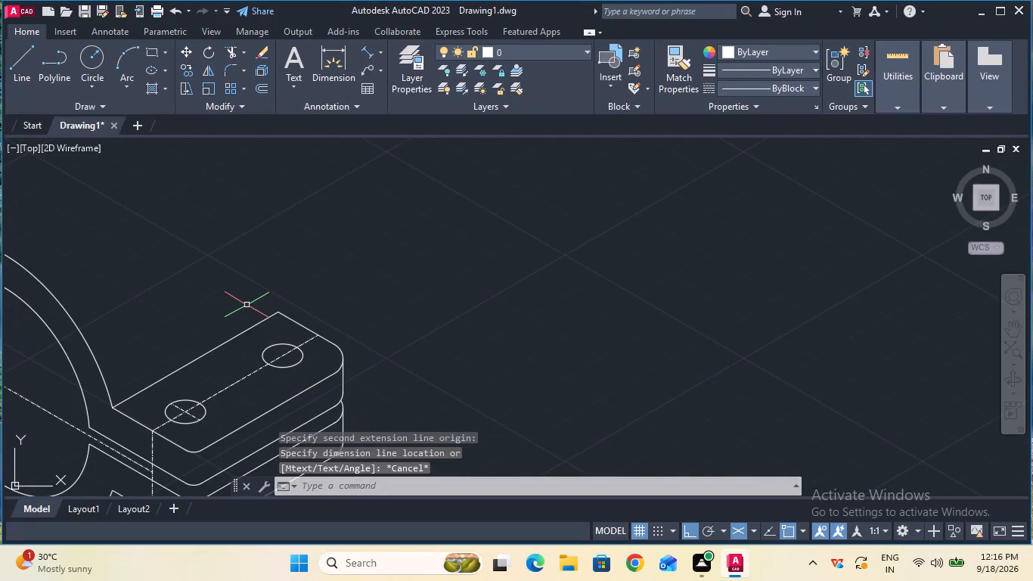
Measure across the top face's far end from the back corner to the front side of the rounded corner.
left_click(368, 57)
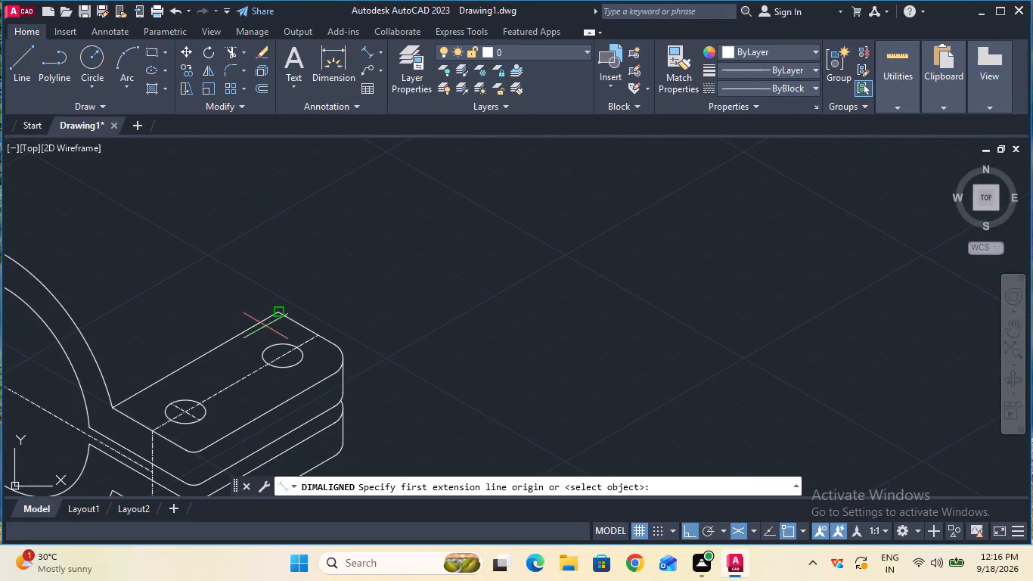
left_click(276, 315)
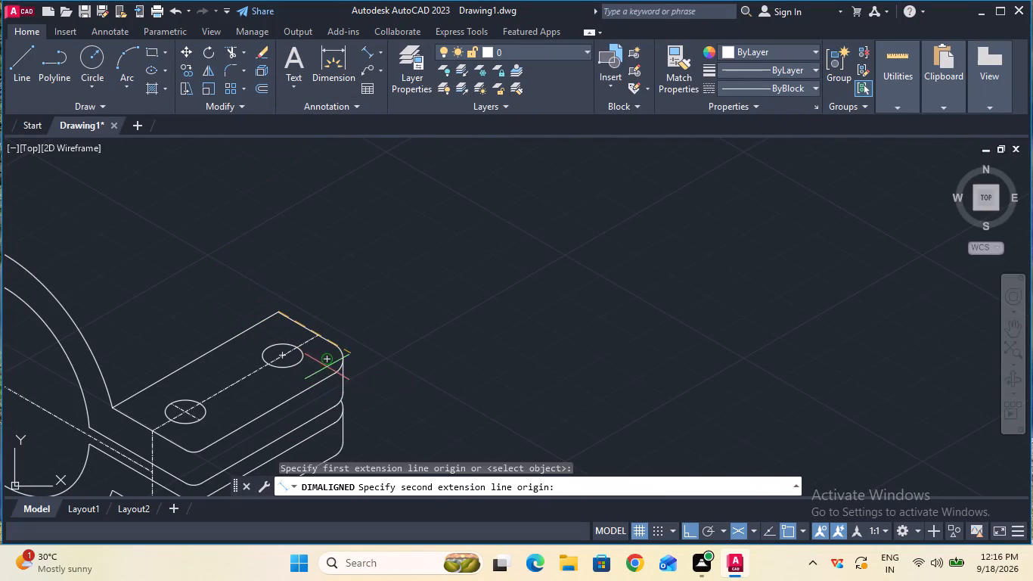
left_click(339, 374)
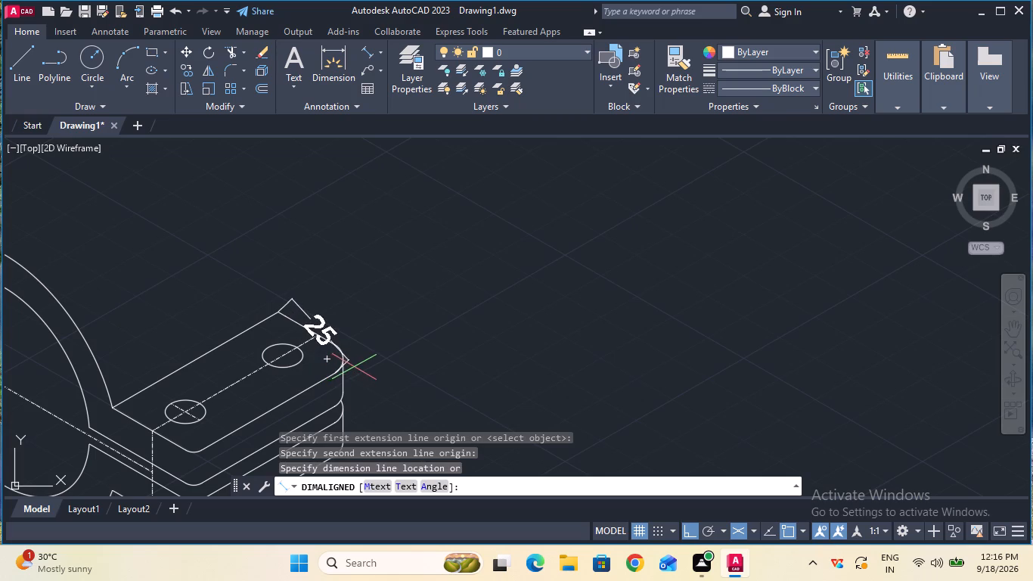
key("Escape")
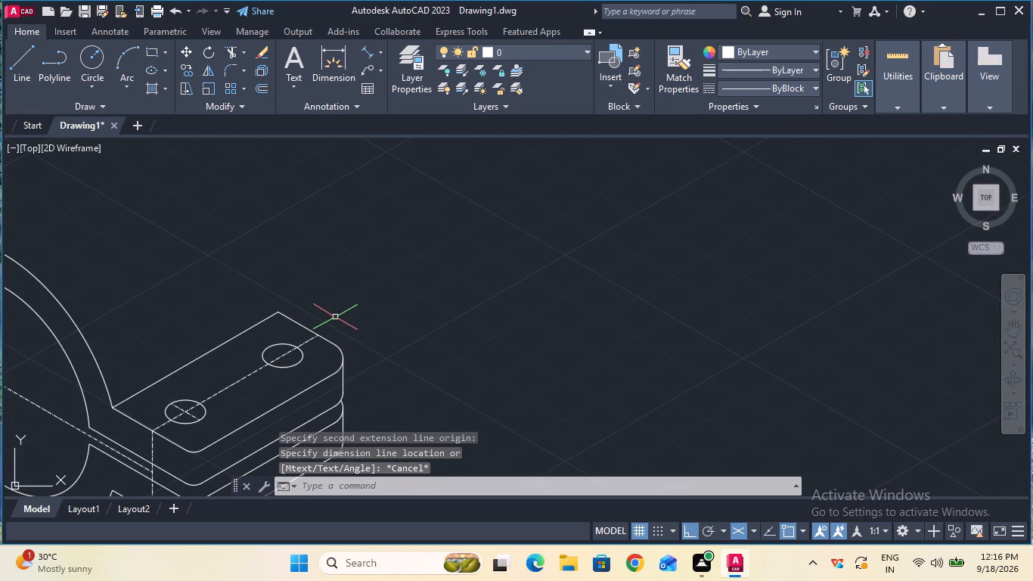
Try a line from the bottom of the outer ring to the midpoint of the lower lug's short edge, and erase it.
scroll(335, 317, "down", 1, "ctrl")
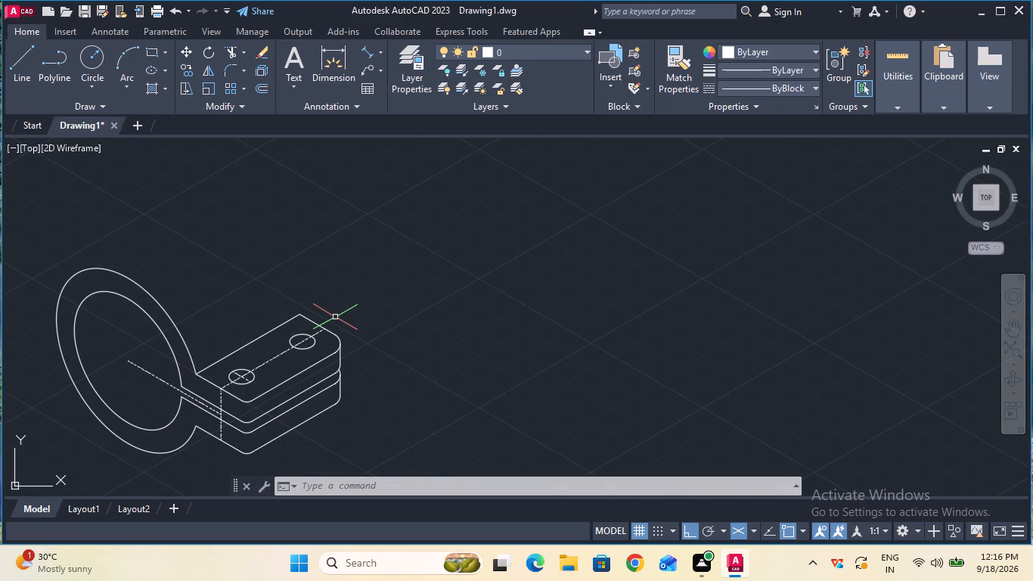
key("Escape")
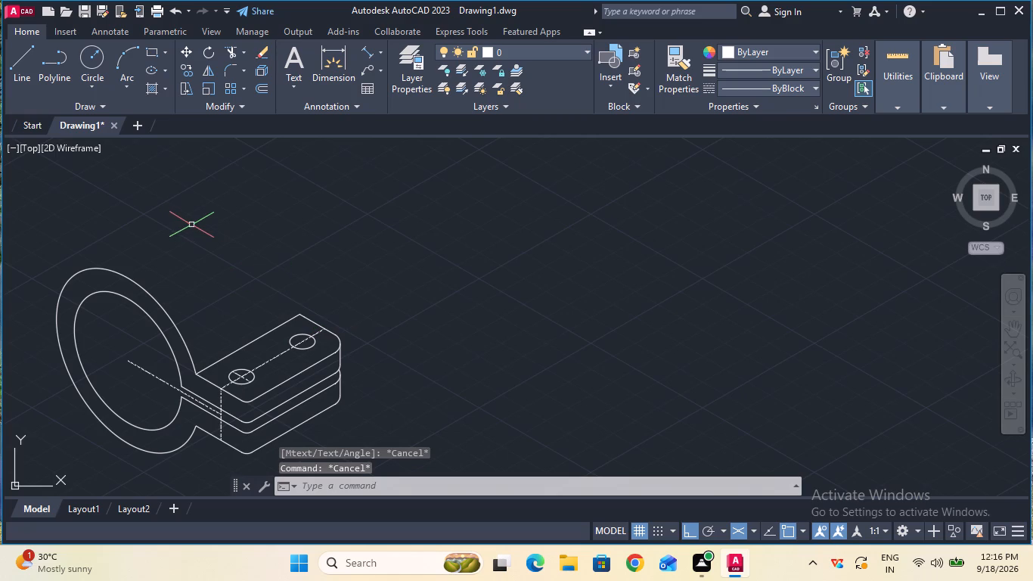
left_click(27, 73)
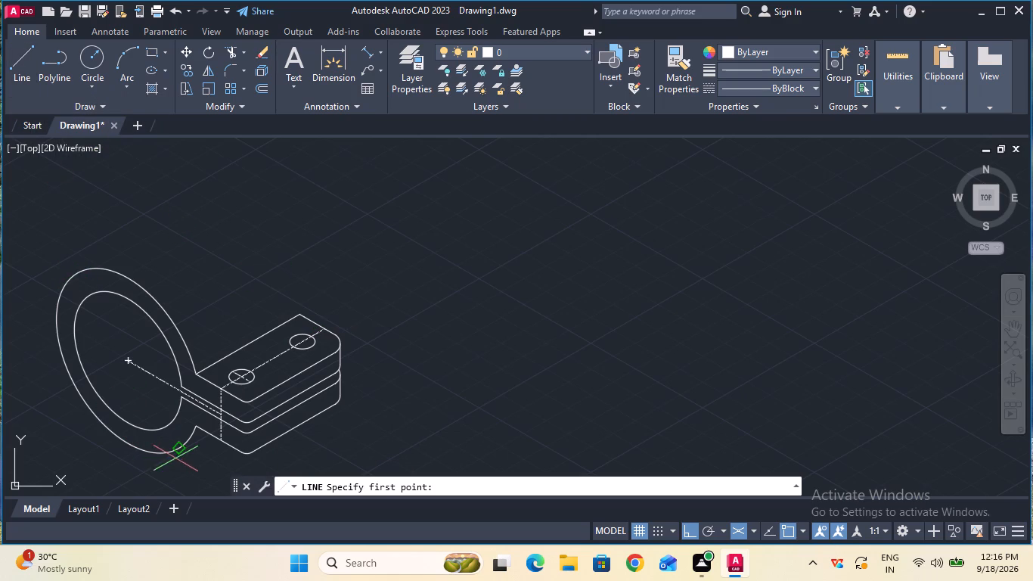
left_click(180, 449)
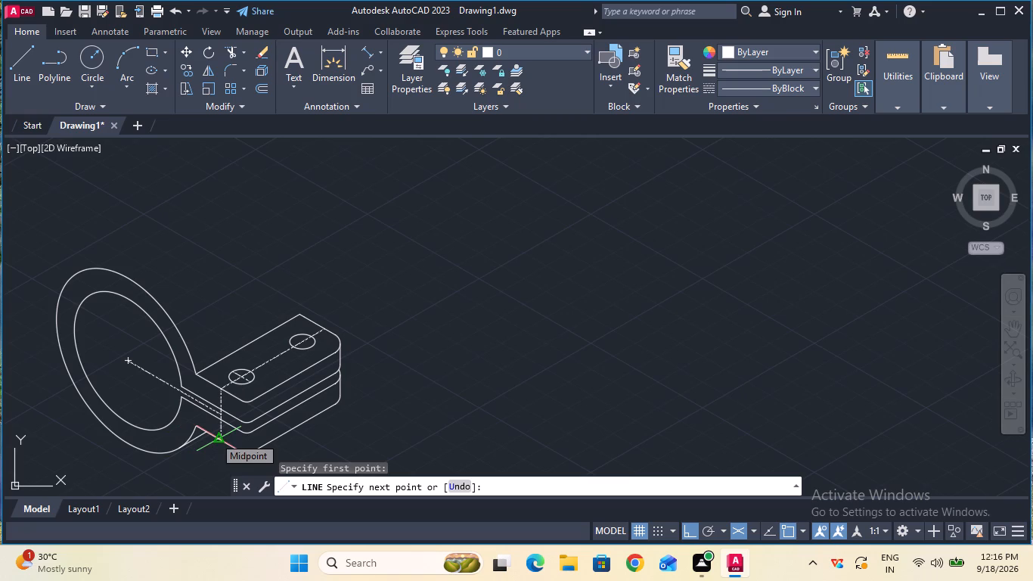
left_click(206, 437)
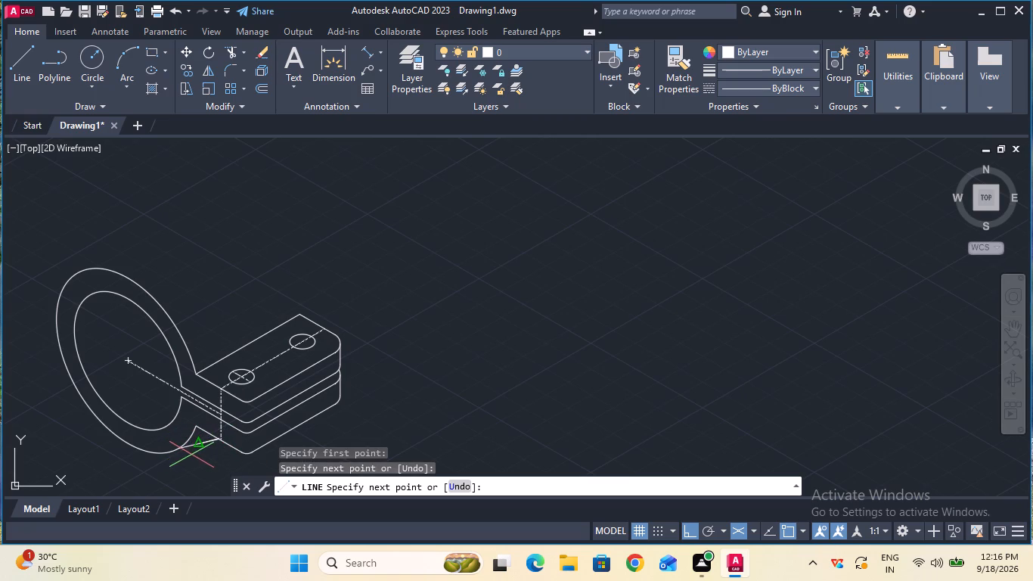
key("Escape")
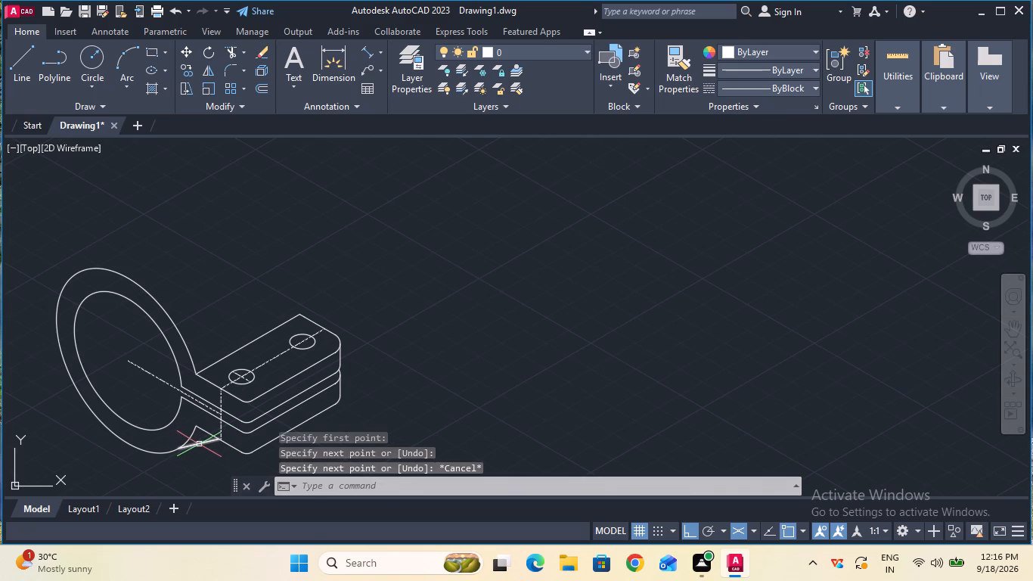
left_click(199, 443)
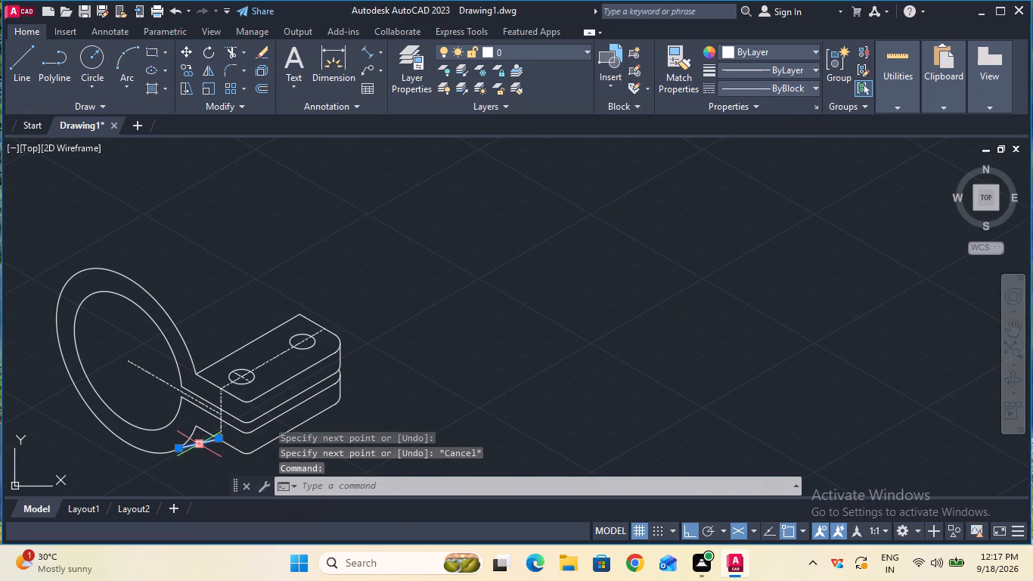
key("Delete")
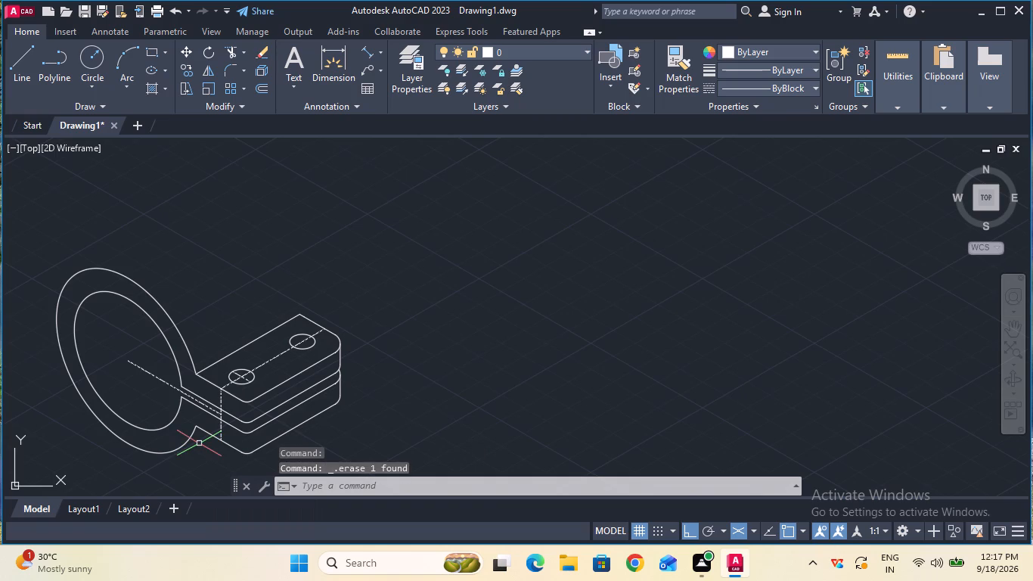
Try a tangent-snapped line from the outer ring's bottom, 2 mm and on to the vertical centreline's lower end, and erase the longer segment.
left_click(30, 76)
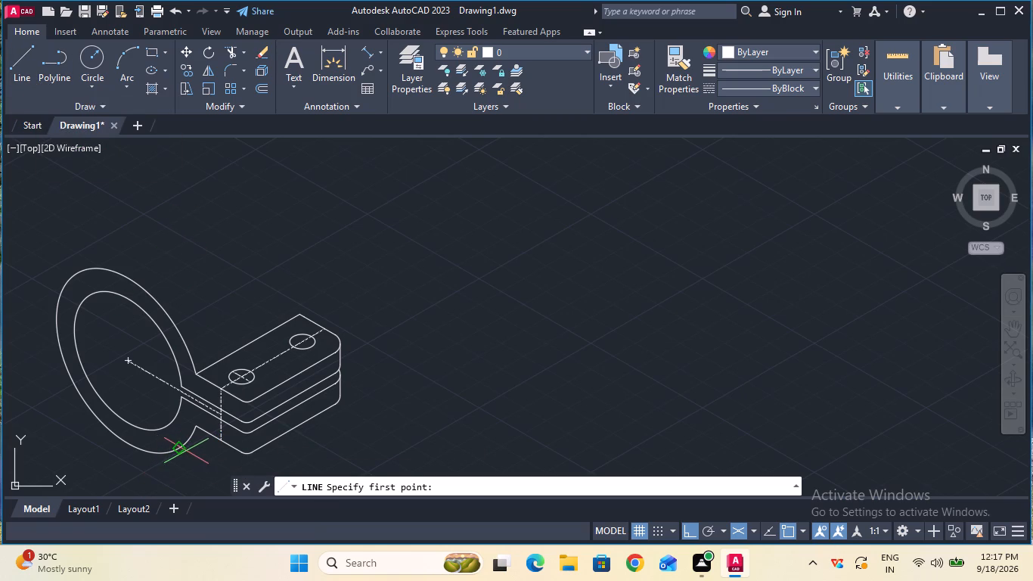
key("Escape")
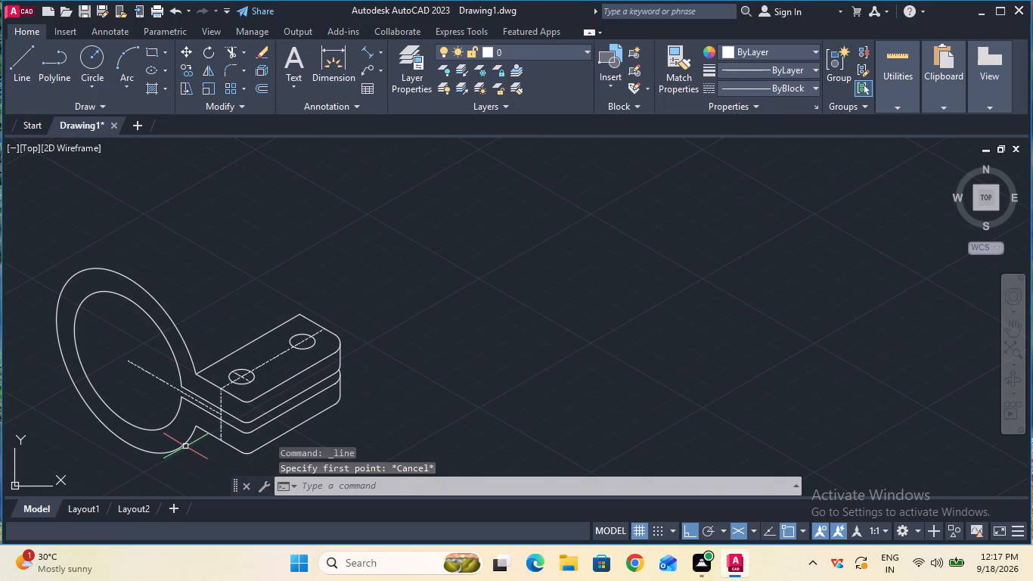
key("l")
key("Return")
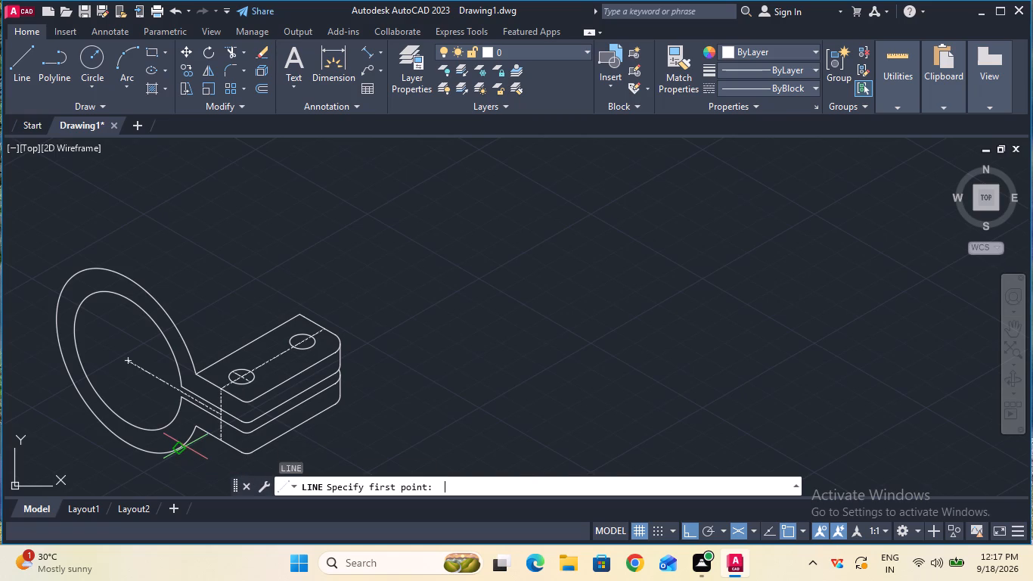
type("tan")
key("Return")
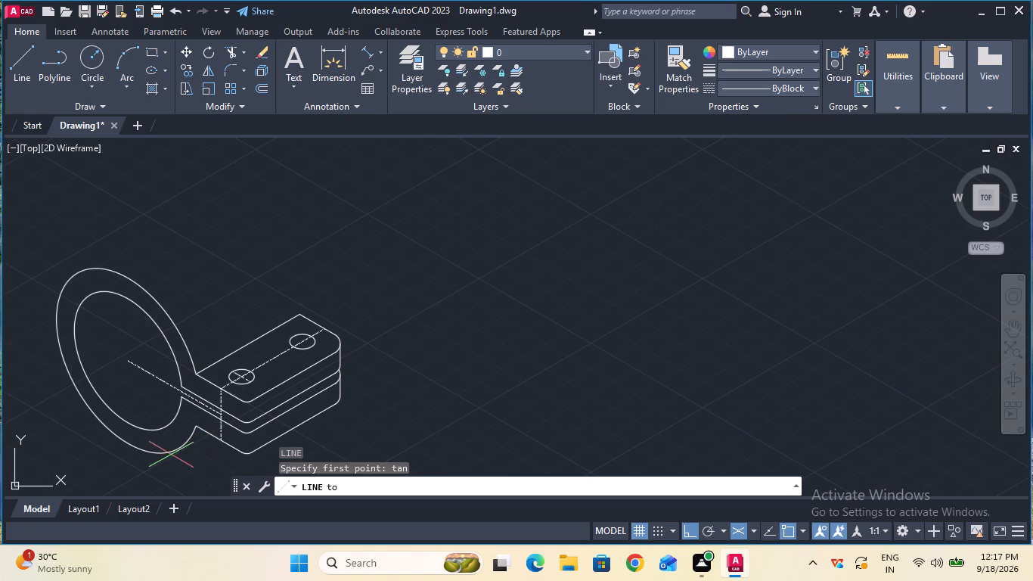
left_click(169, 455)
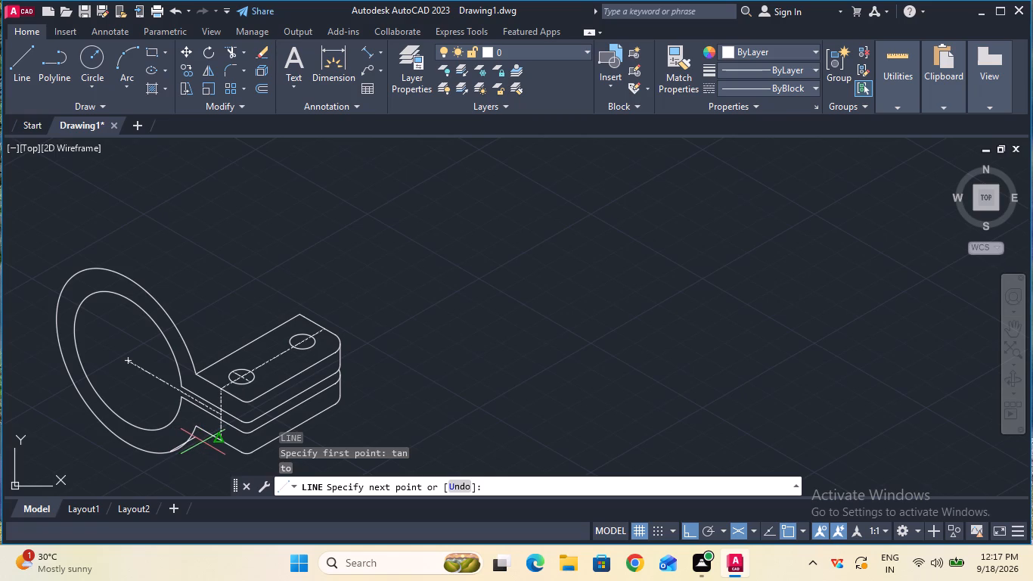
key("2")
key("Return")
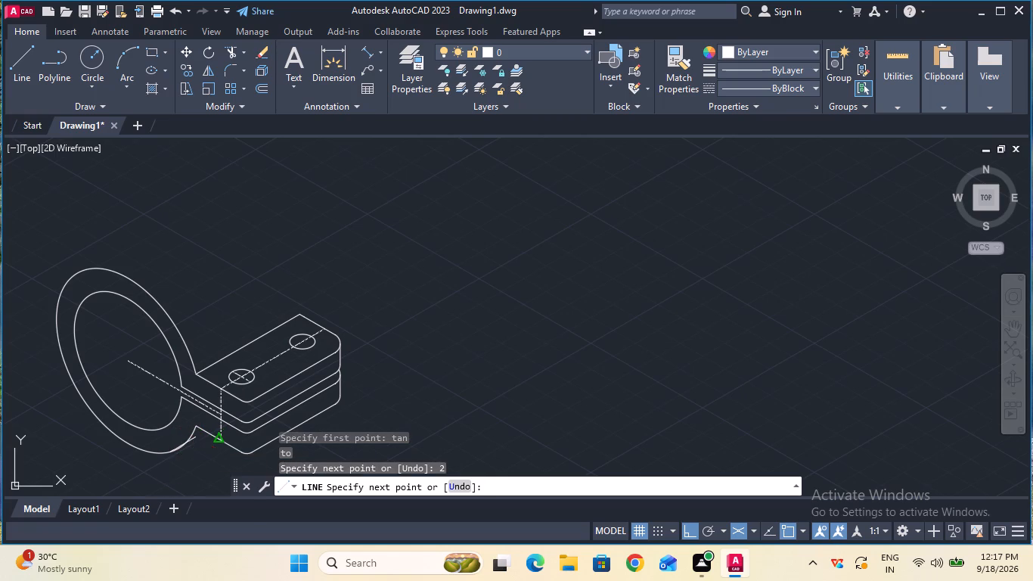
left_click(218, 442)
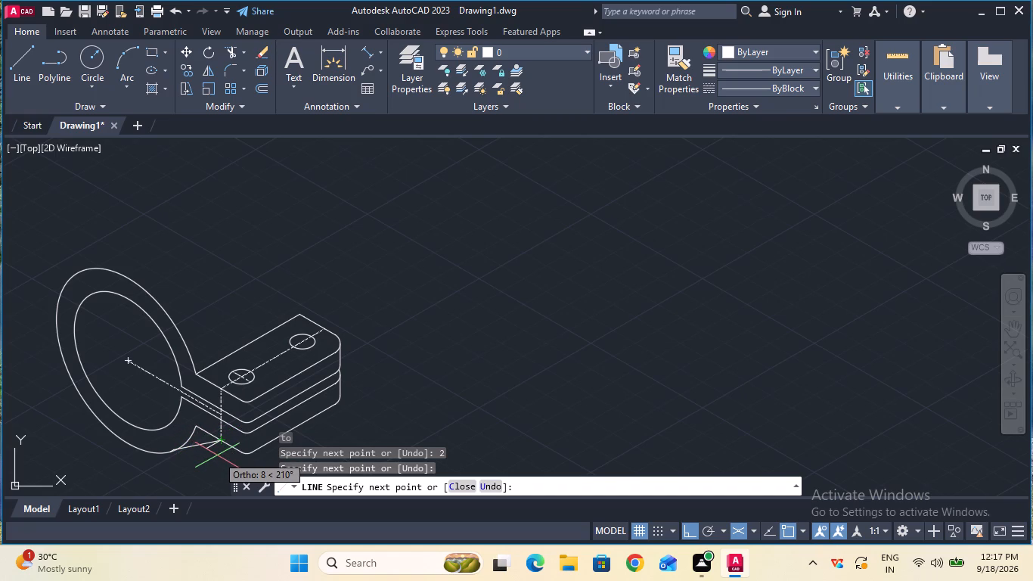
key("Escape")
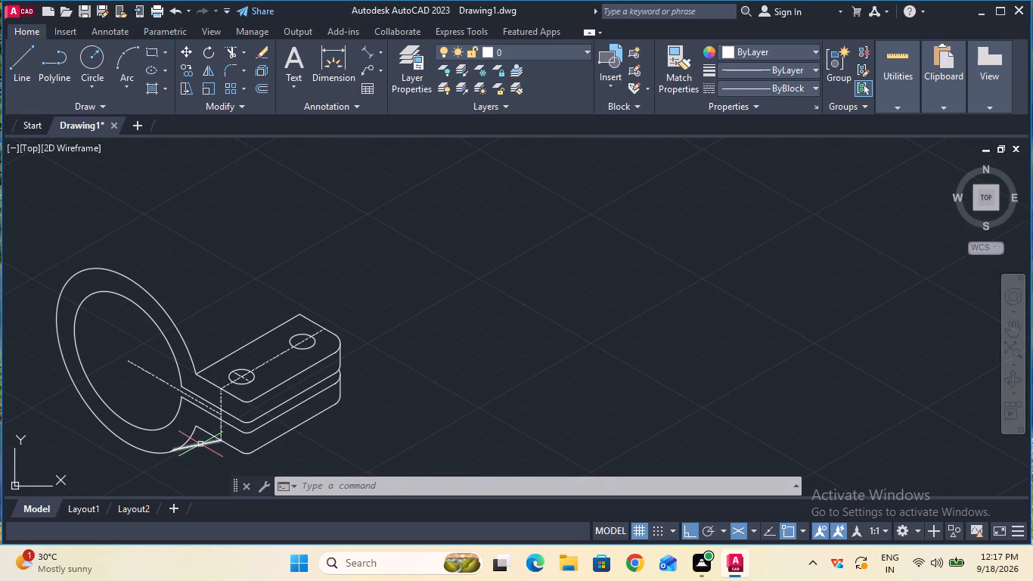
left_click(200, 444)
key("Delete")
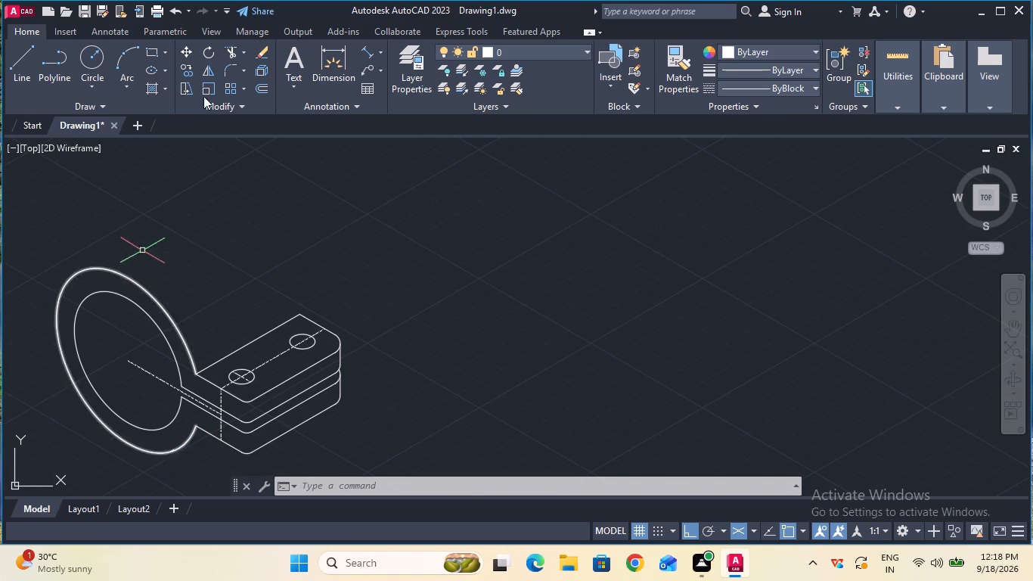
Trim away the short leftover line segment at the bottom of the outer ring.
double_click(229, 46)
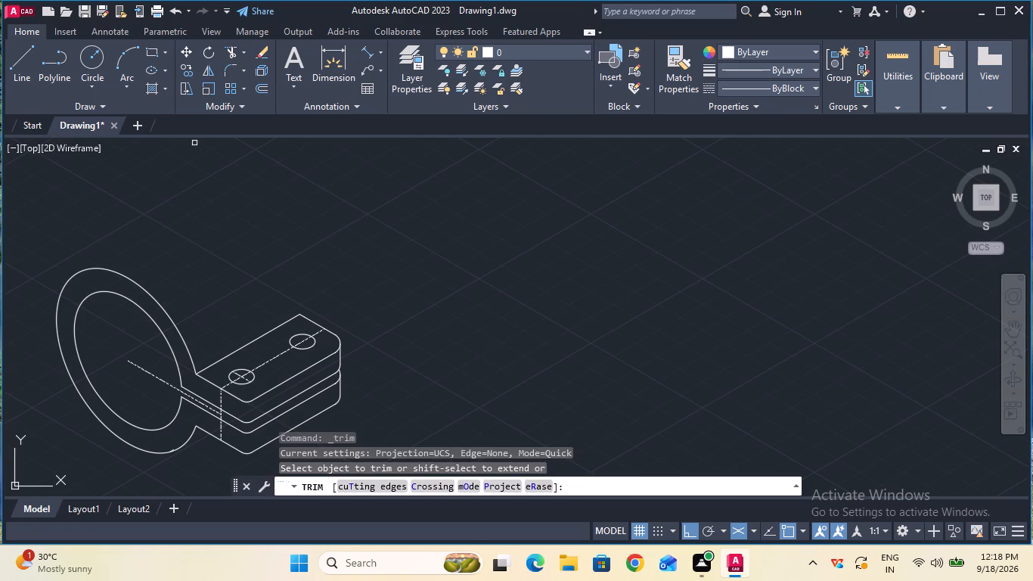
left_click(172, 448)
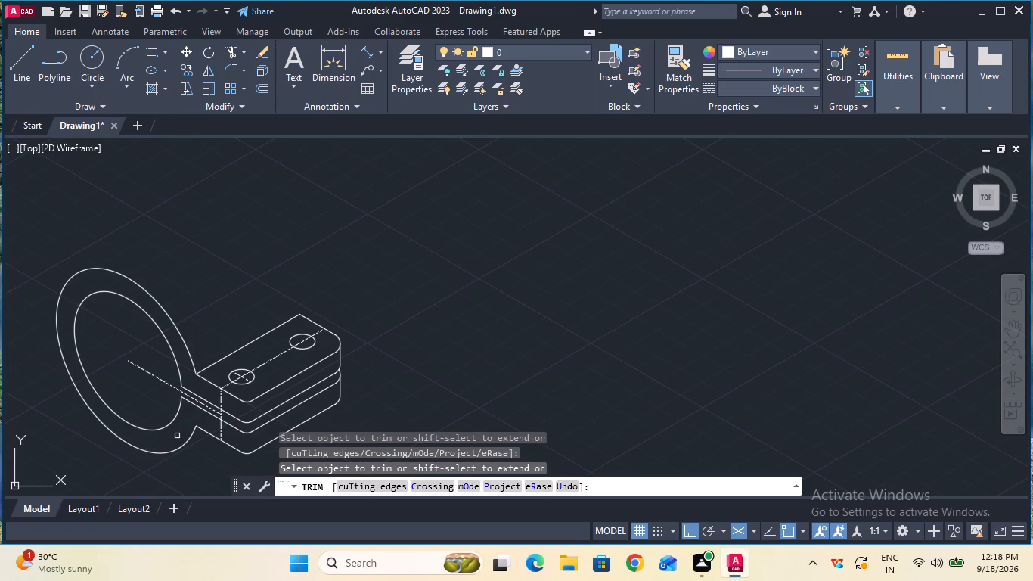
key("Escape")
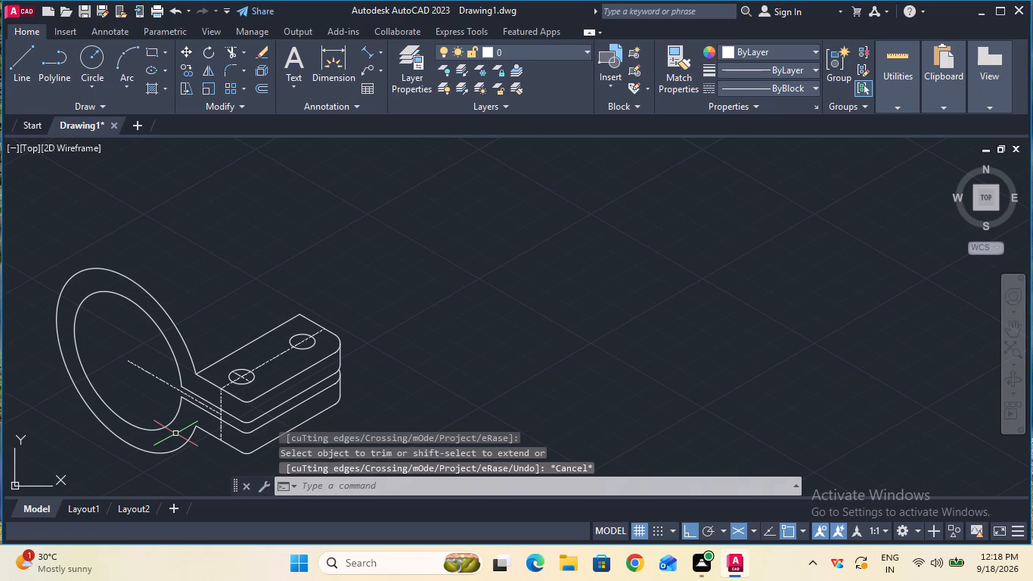
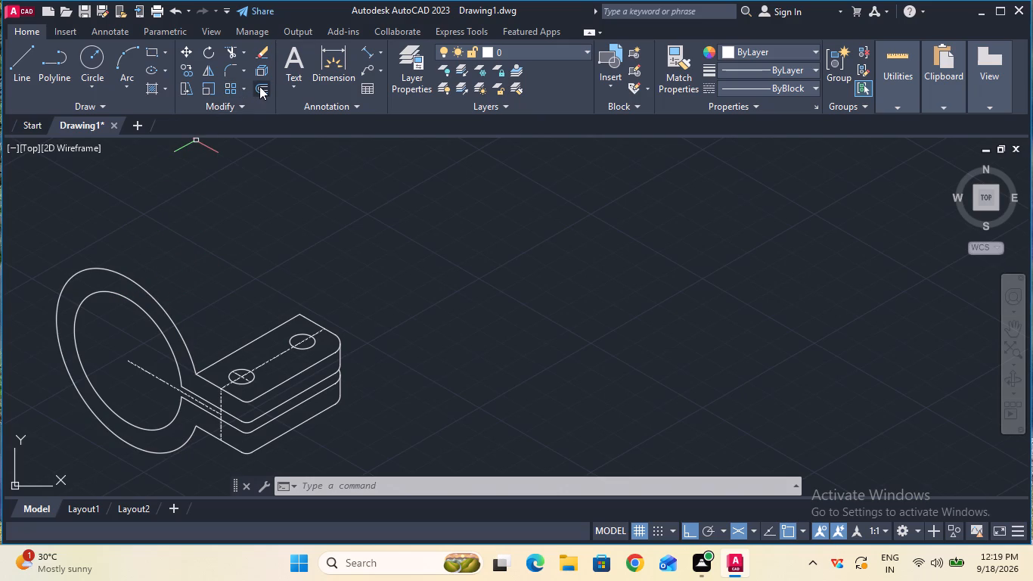
Copy the outer ring ellipse from its centre 58 mm along the 30° isometric axis toward the back.
left_click(191, 75)
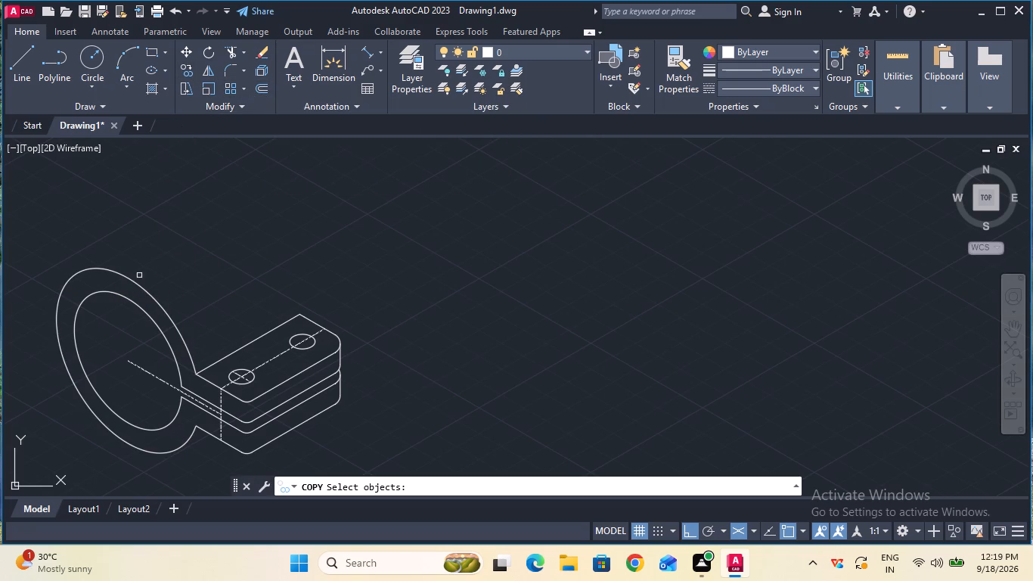
left_click(139, 286)
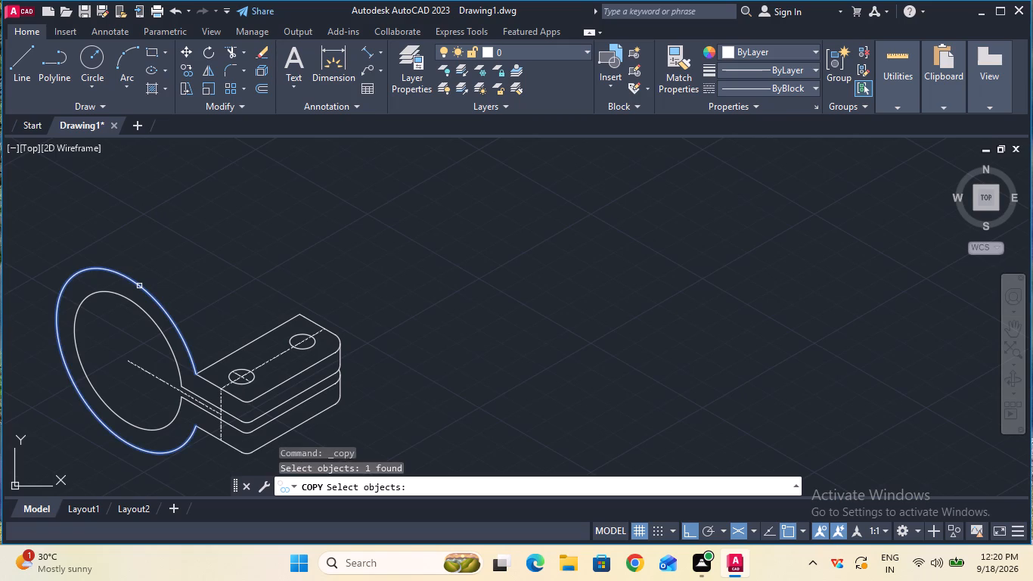
key("Return")
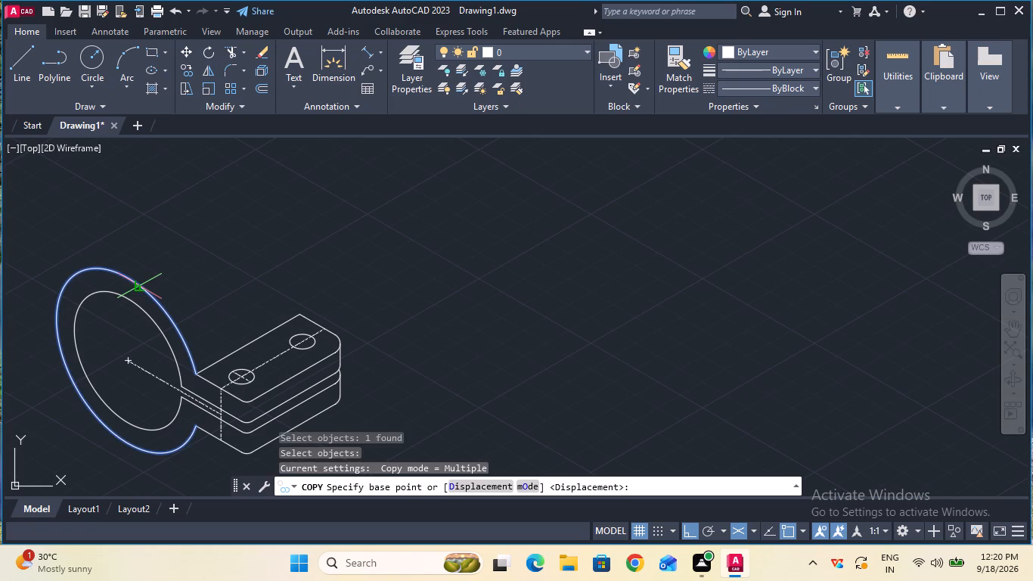
left_click(128, 358)
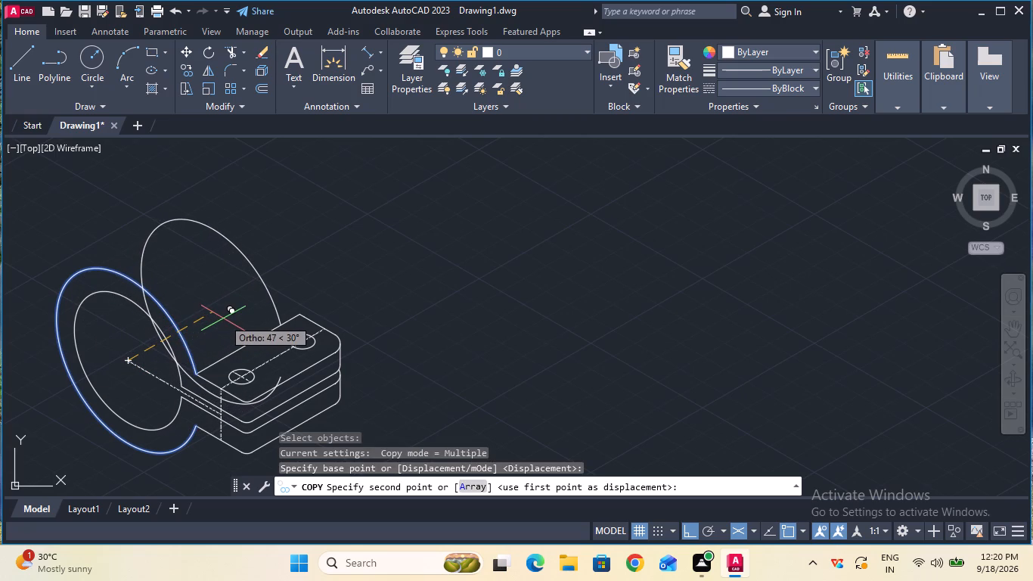
type("58")
key("Return")
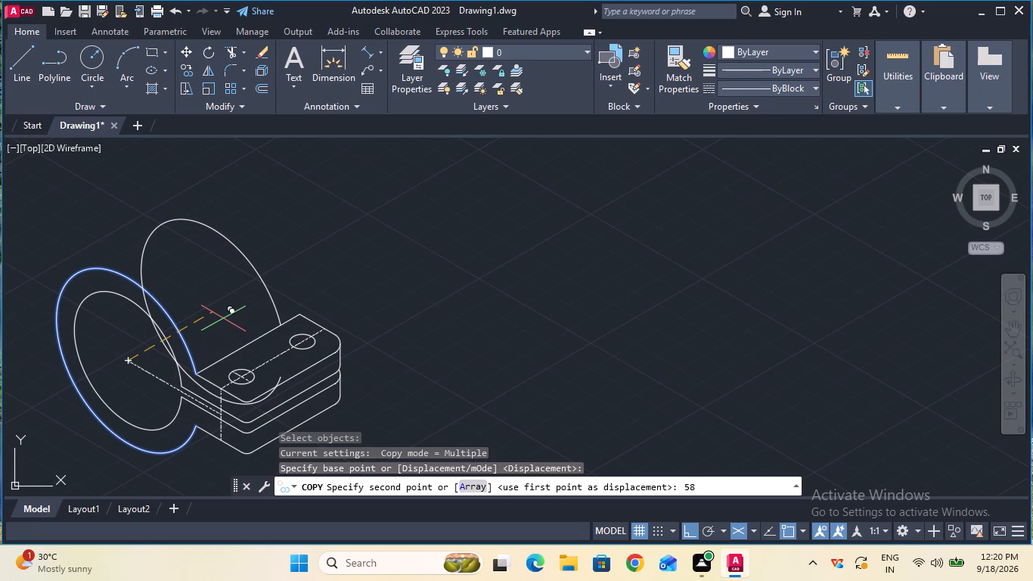
key("Escape")
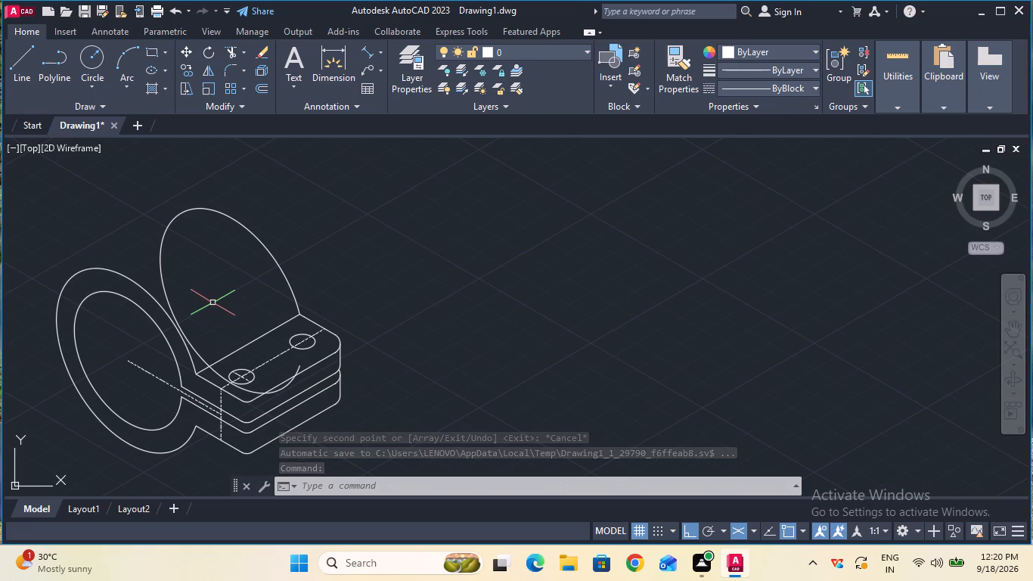
Trim away the parts of the copied outer ring that cross the top lug's face.
left_click(234, 53)
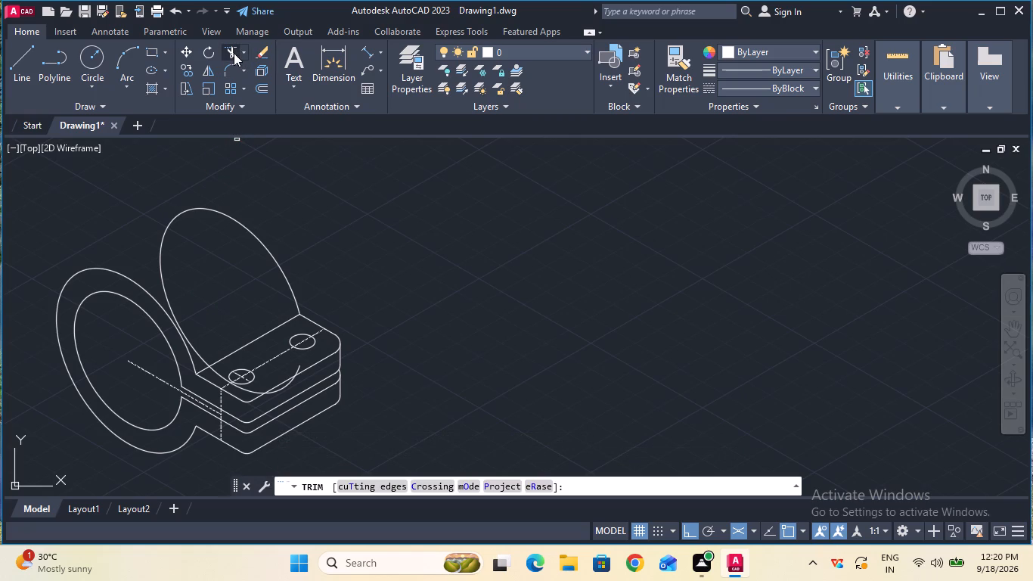
left_click(295, 369)
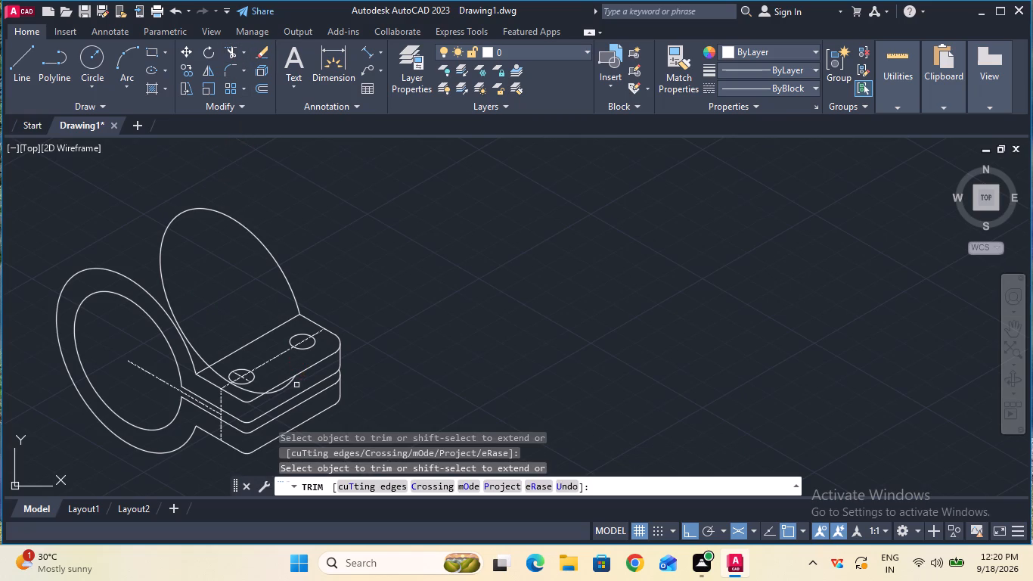
left_click(291, 384)
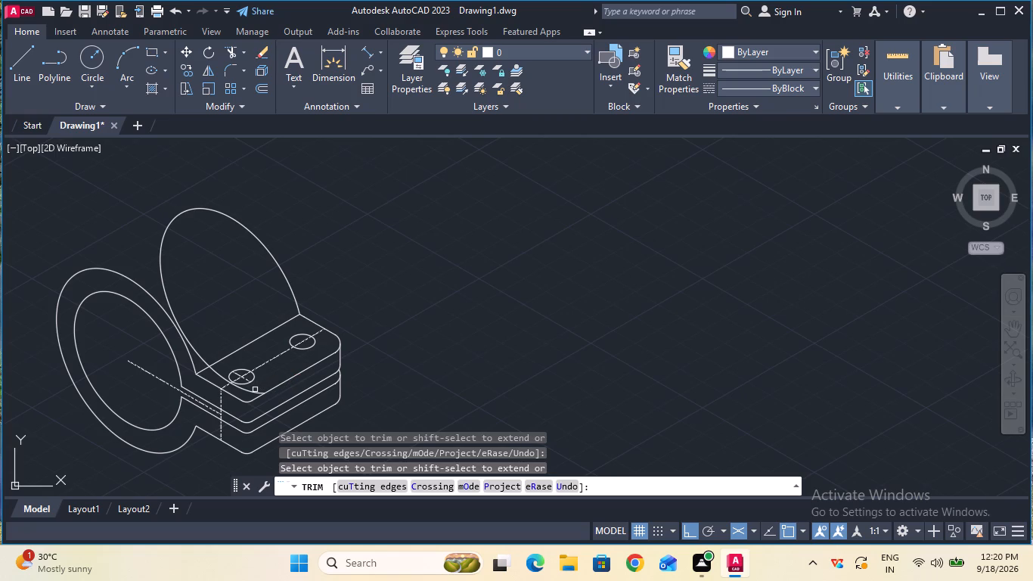
left_click(255, 392)
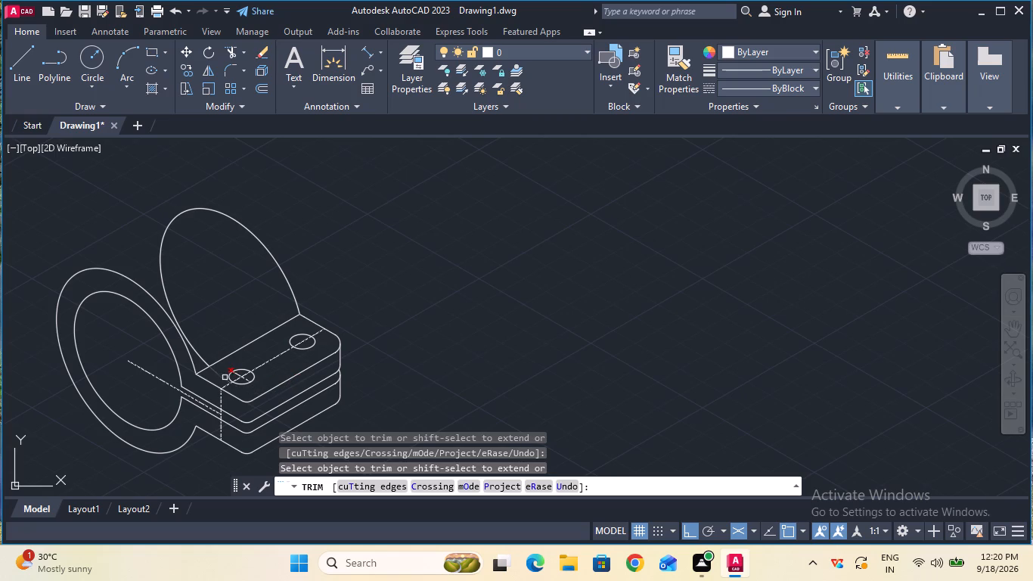
left_click(222, 377)
key("Escape")
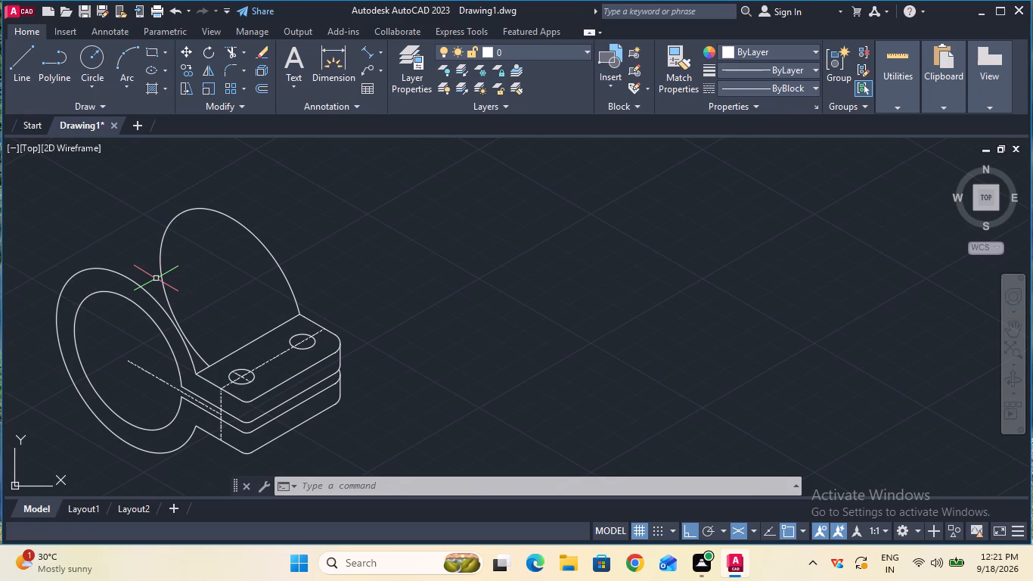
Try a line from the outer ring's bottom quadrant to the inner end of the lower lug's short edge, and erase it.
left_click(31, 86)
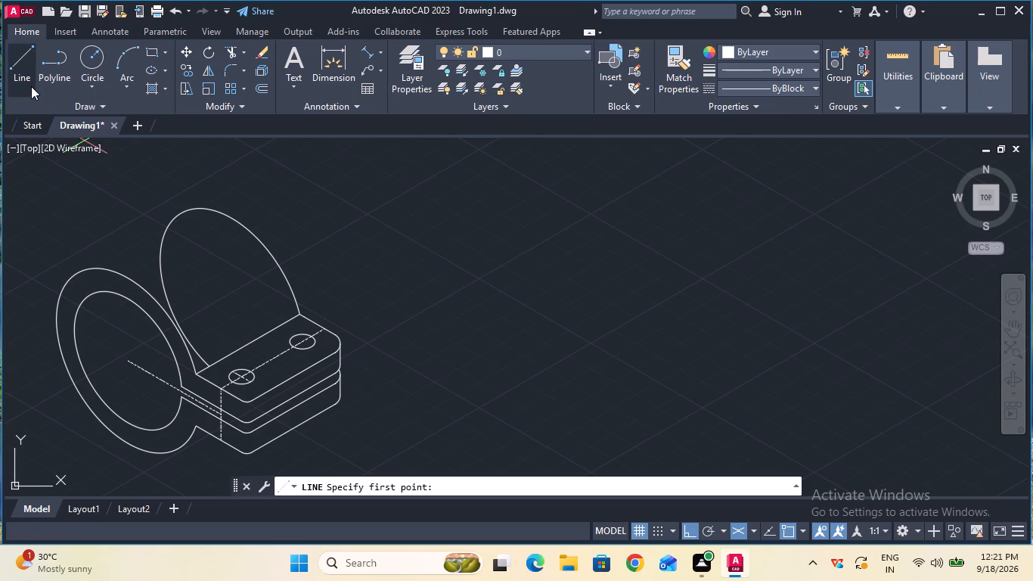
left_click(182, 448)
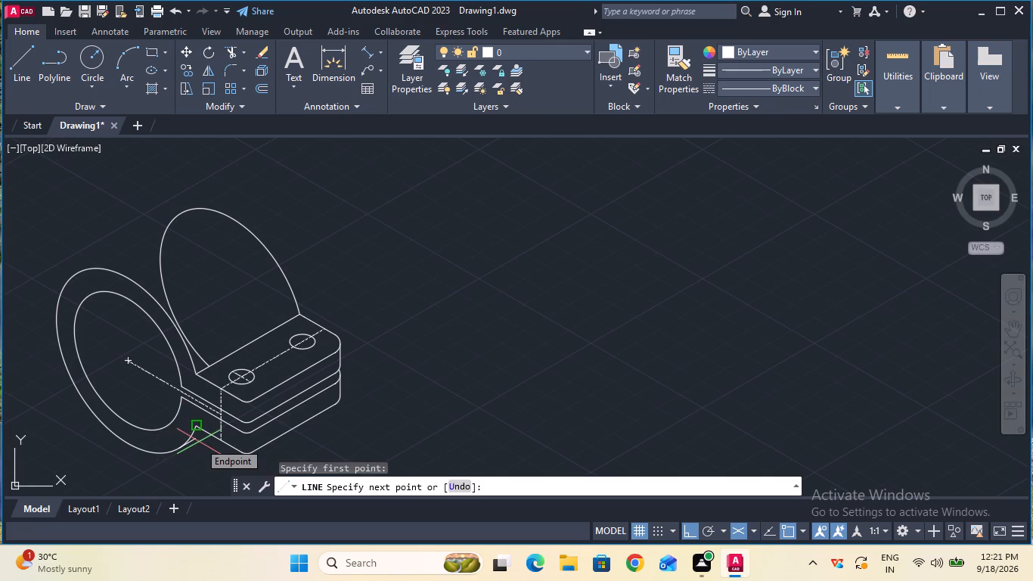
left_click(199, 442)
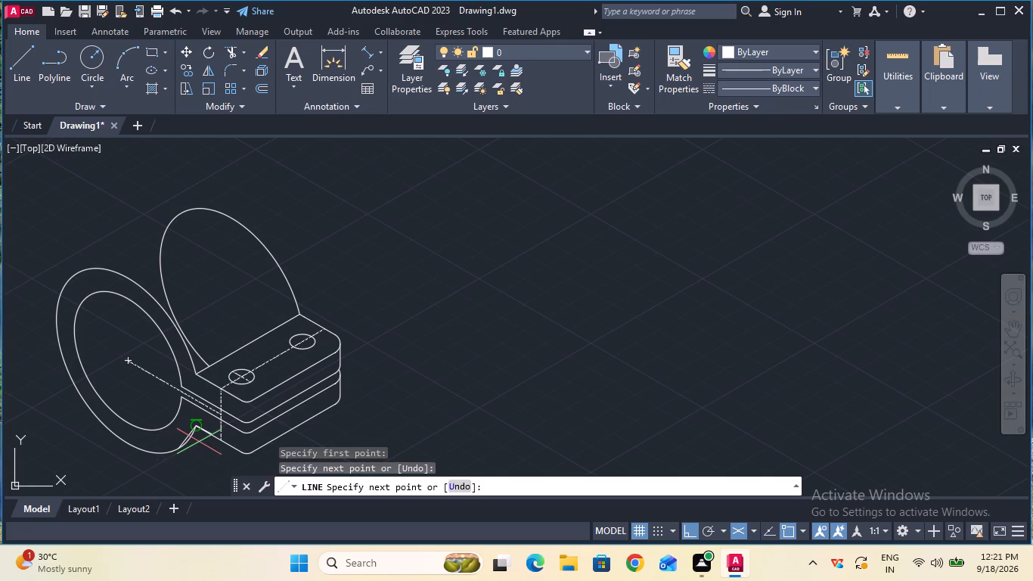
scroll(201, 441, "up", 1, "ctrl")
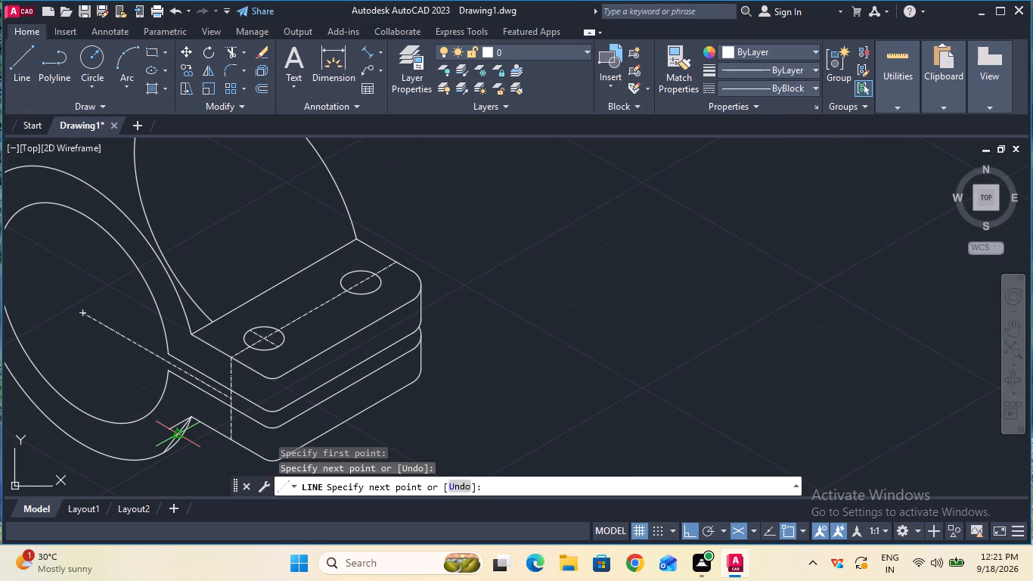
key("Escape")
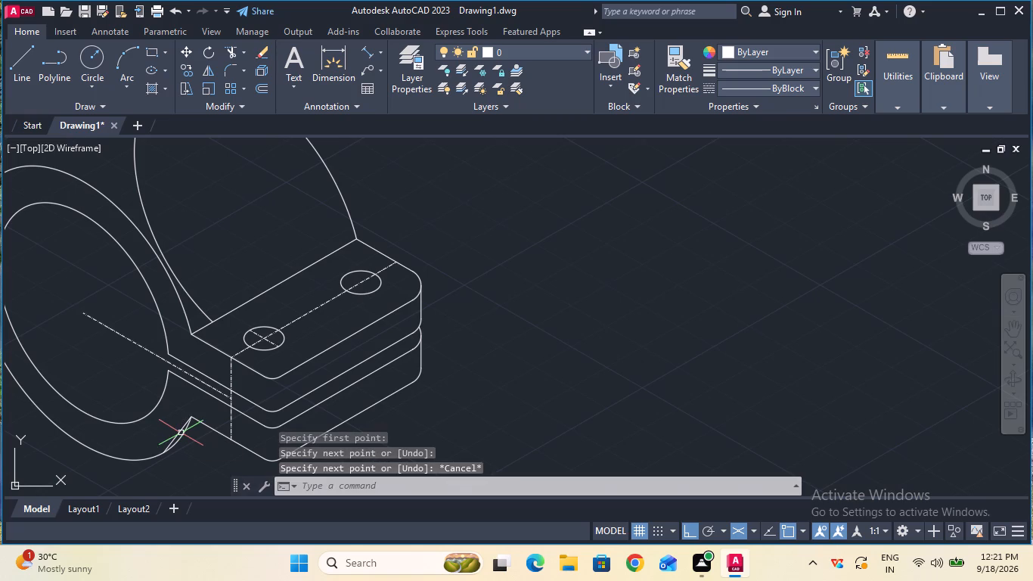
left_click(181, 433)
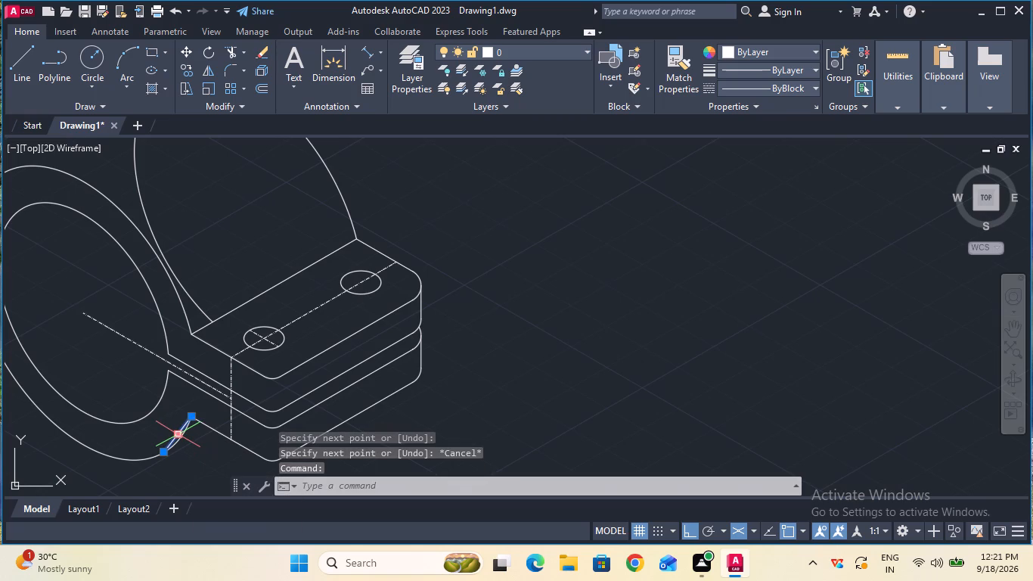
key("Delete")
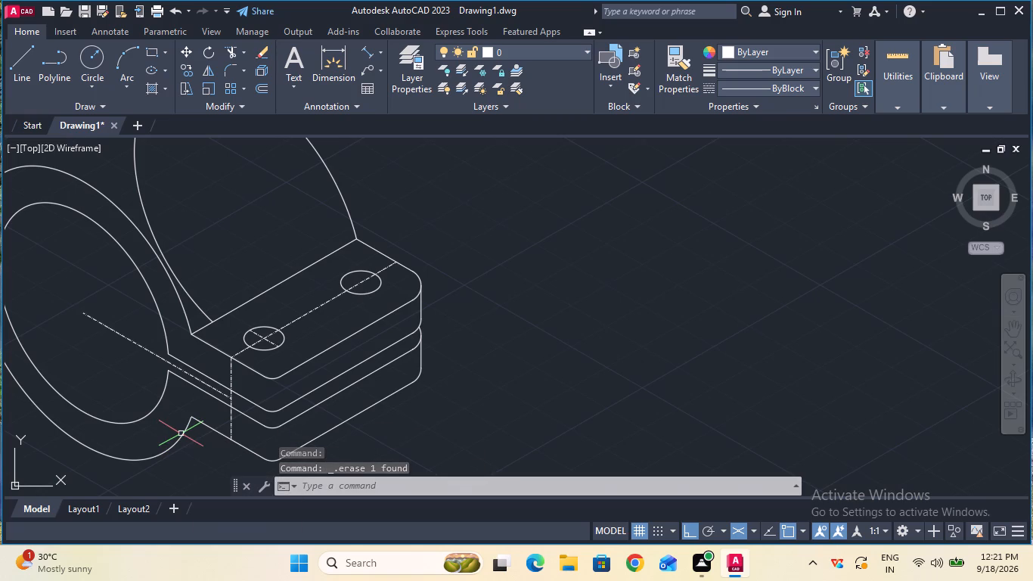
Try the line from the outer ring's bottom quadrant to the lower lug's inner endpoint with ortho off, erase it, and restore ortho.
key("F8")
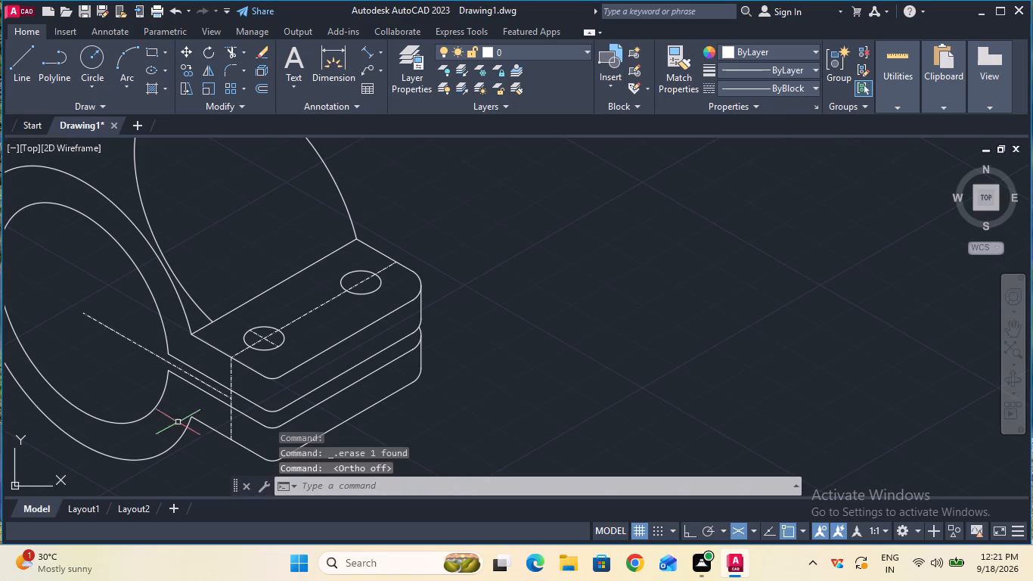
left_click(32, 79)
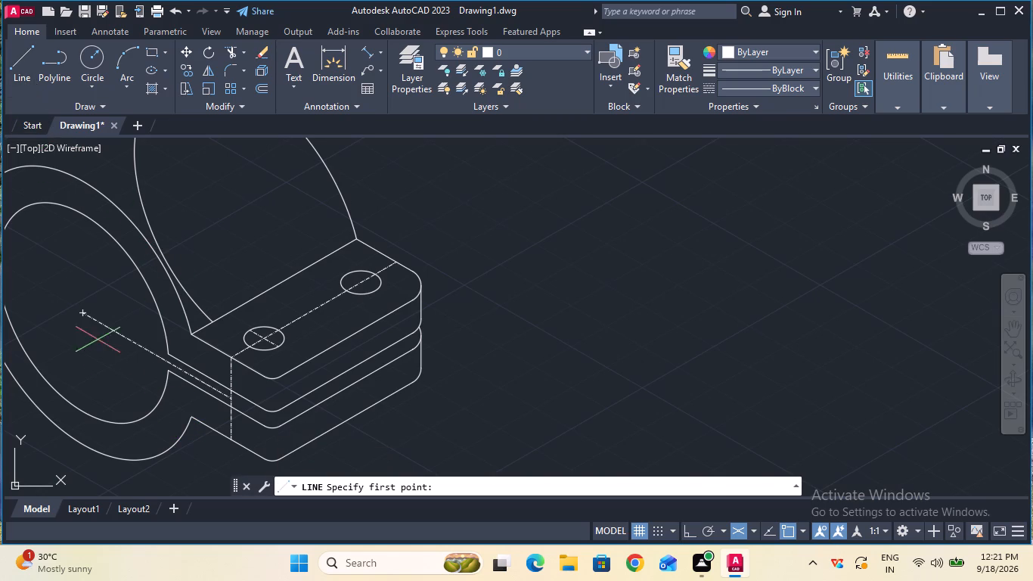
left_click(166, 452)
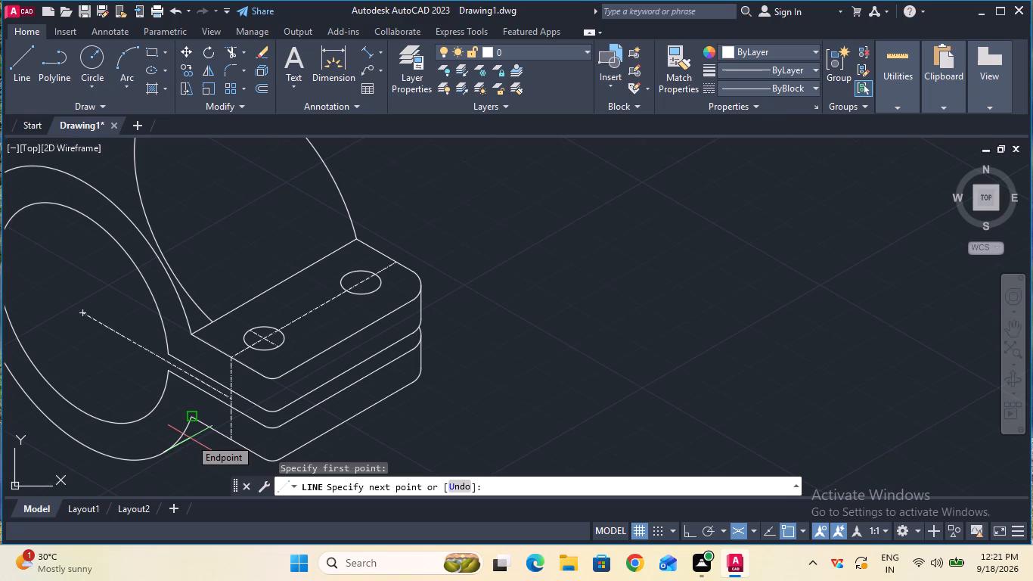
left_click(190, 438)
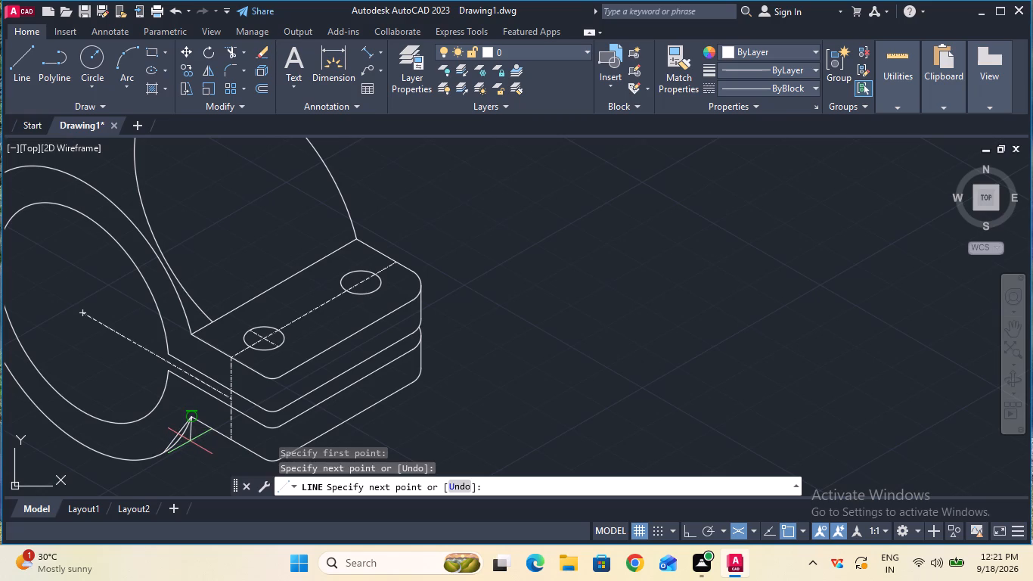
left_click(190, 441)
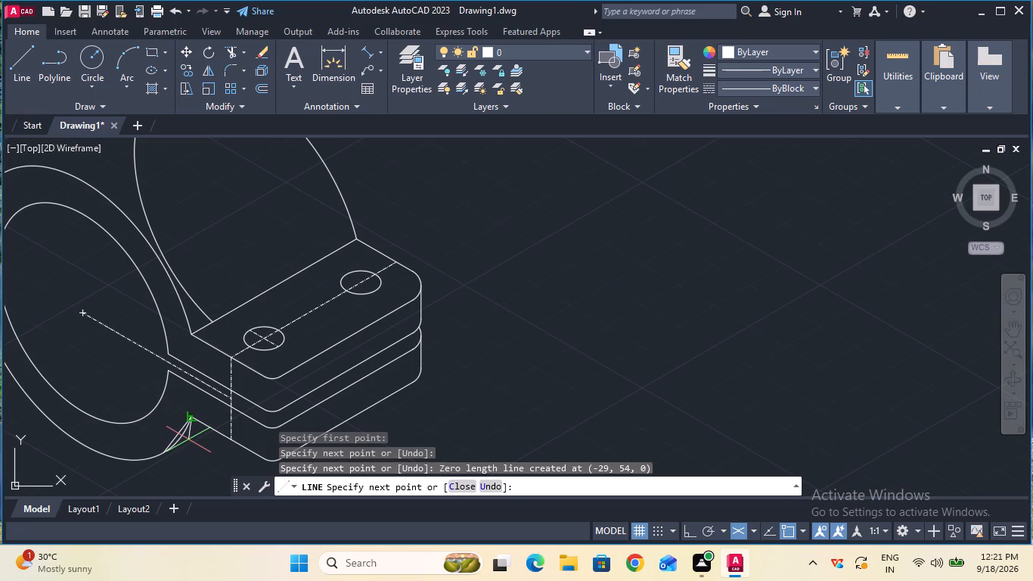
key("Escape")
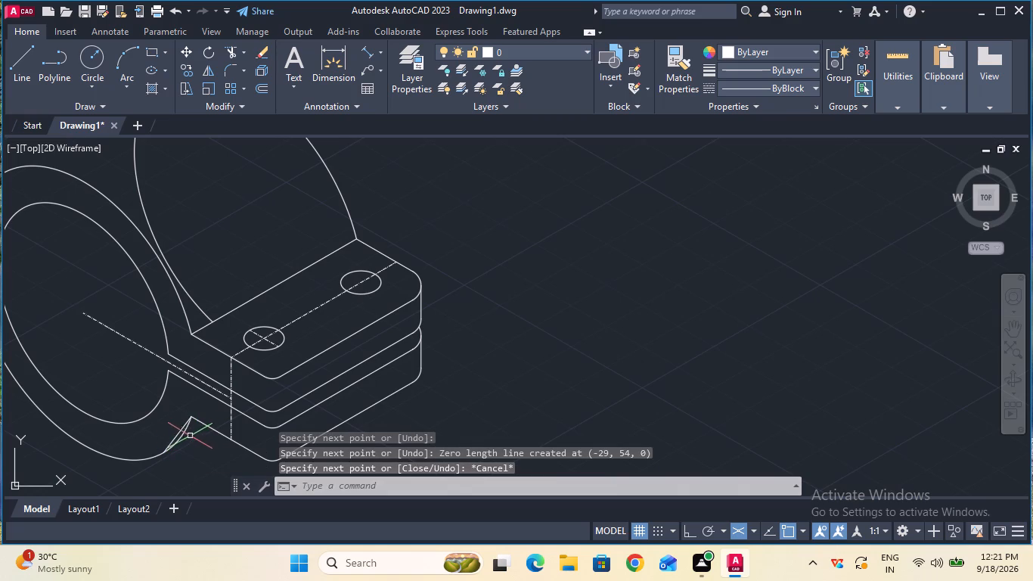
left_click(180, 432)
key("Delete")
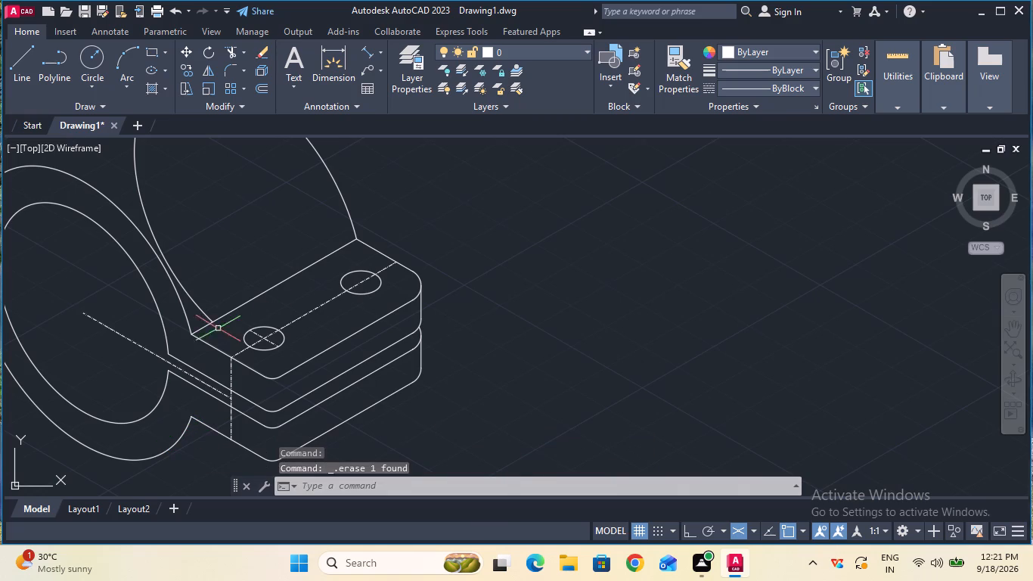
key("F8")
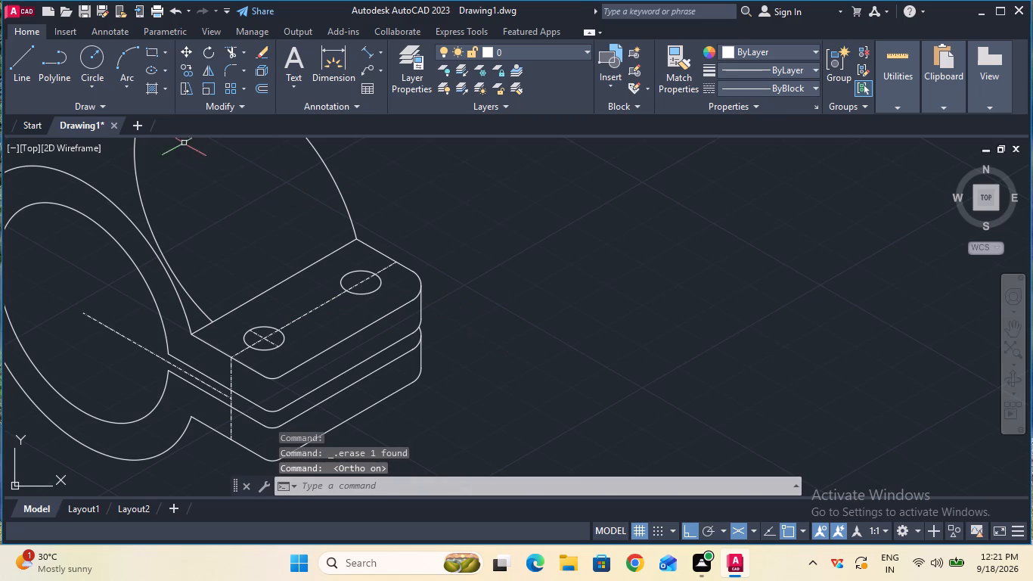
Draw a 9 mm line at 30° from the quadrant at the bottom of the outer ring.
left_click(30, 67)
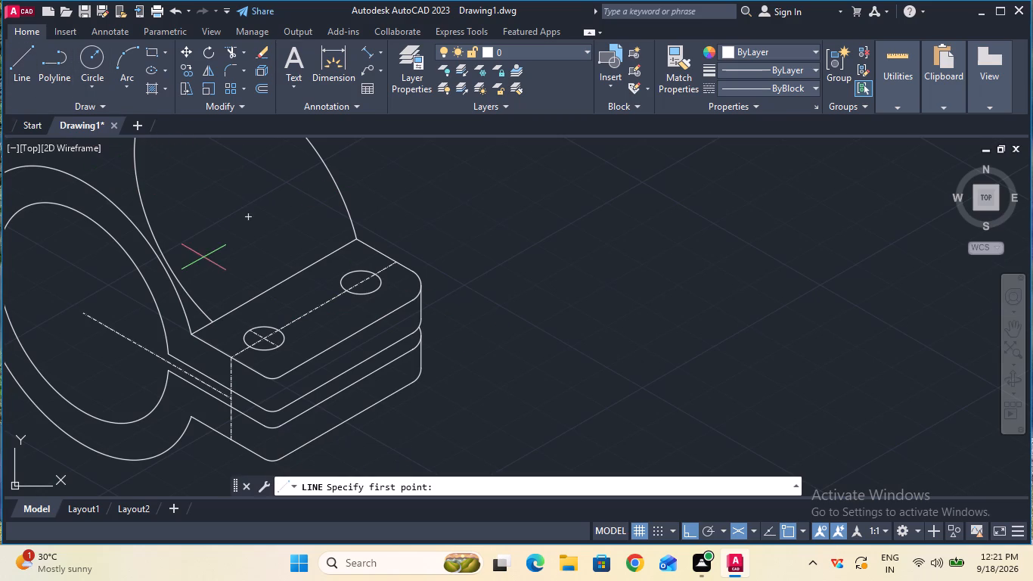
left_click(166, 455)
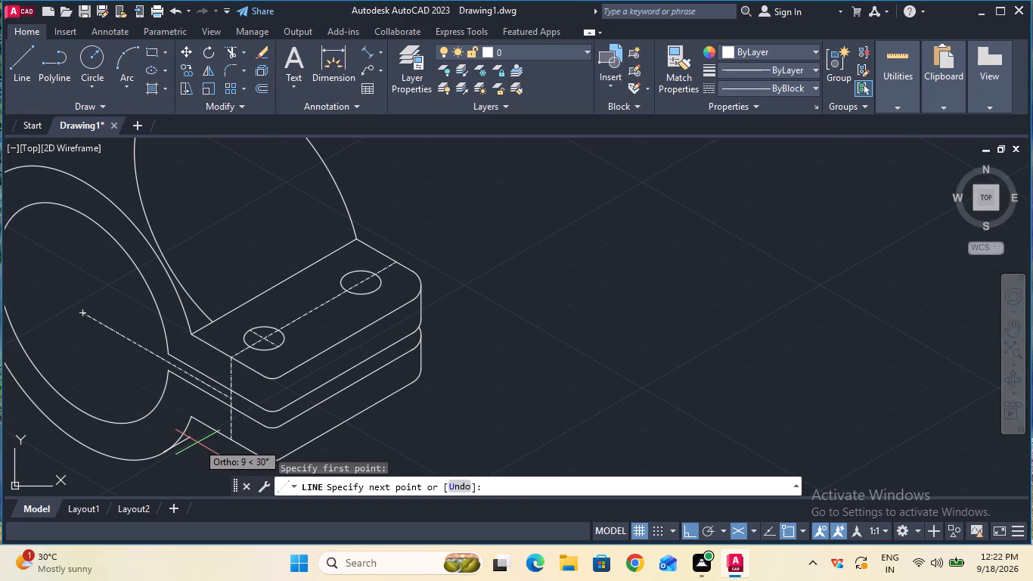
key("9")
key("Return")
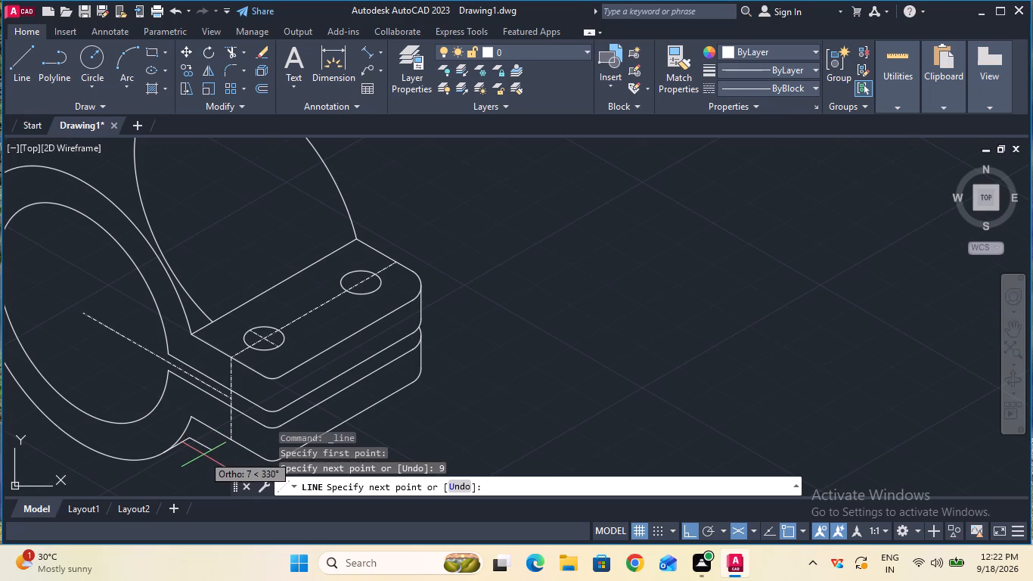
key("Escape")
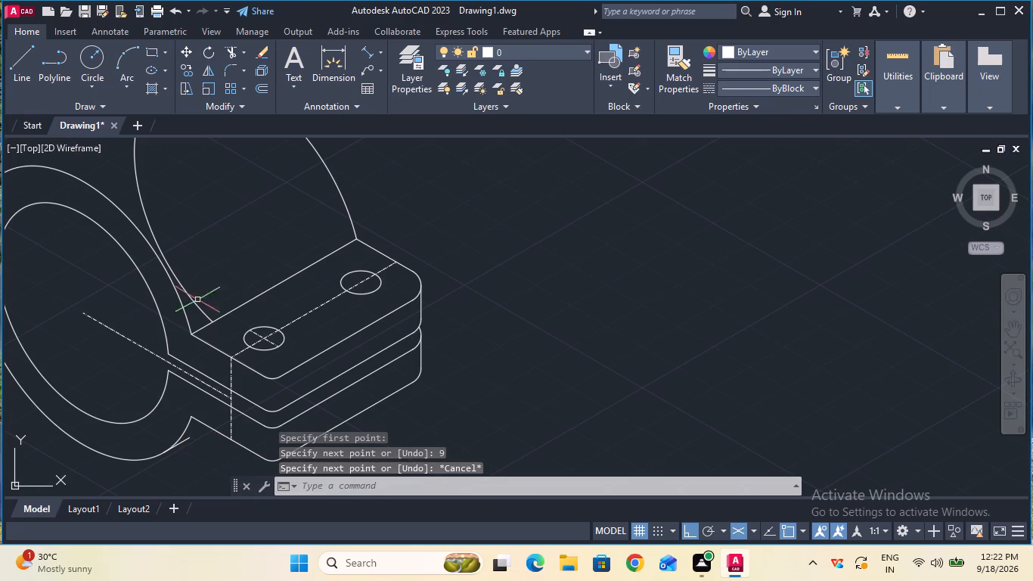
Extend the 9 mm line from the outer ring's bottom up to the lower lug's short bottom edge.
left_click(243, 51)
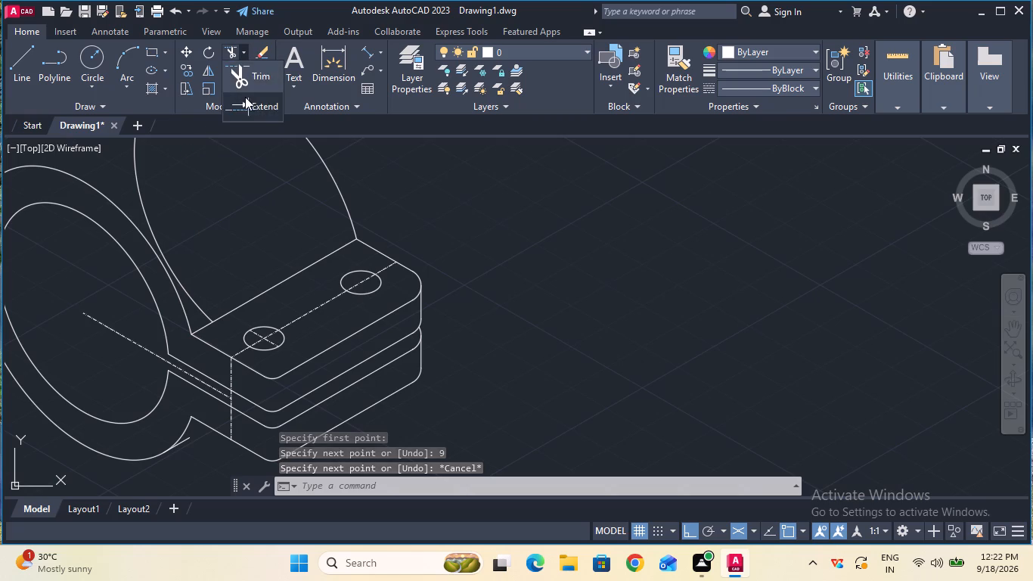
left_click(245, 99)
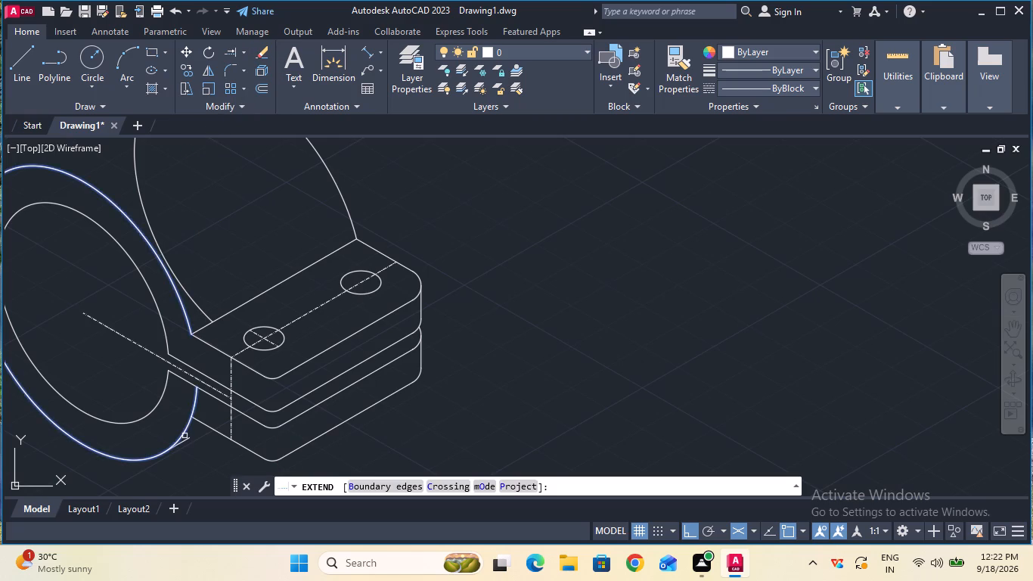
left_click(185, 439)
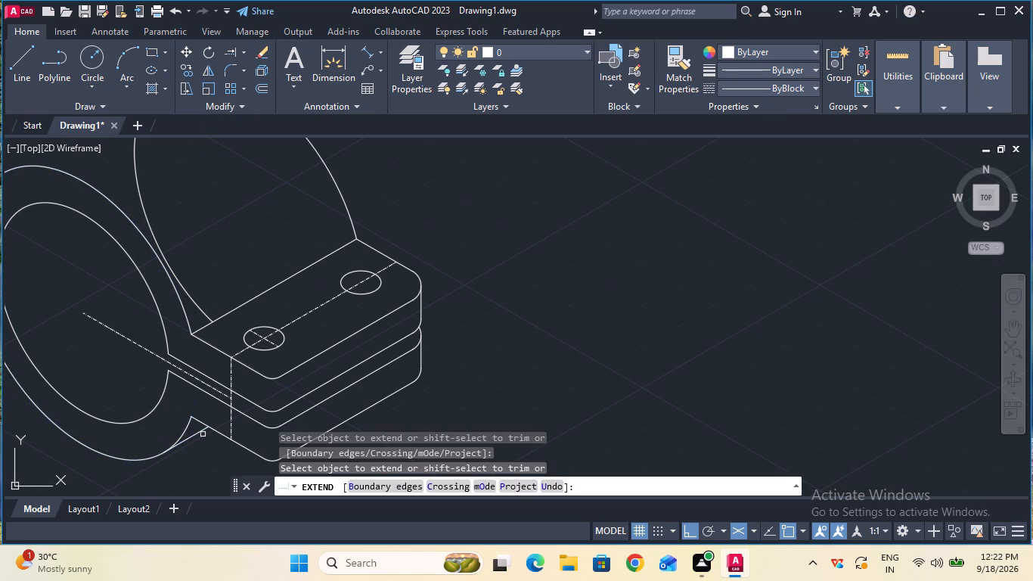
scroll(203, 434, "down", 2, "ctrl")
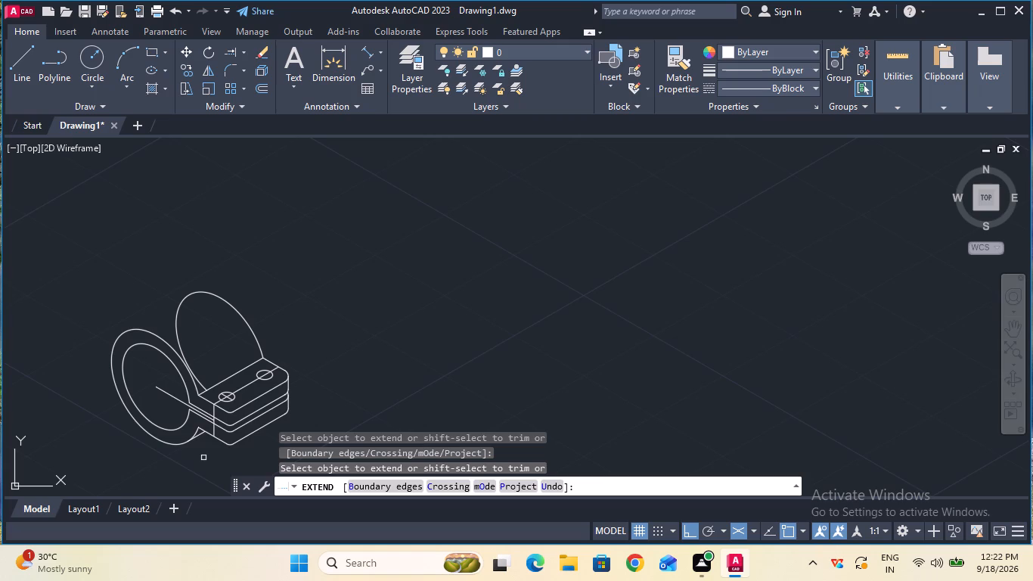
key("Escape")
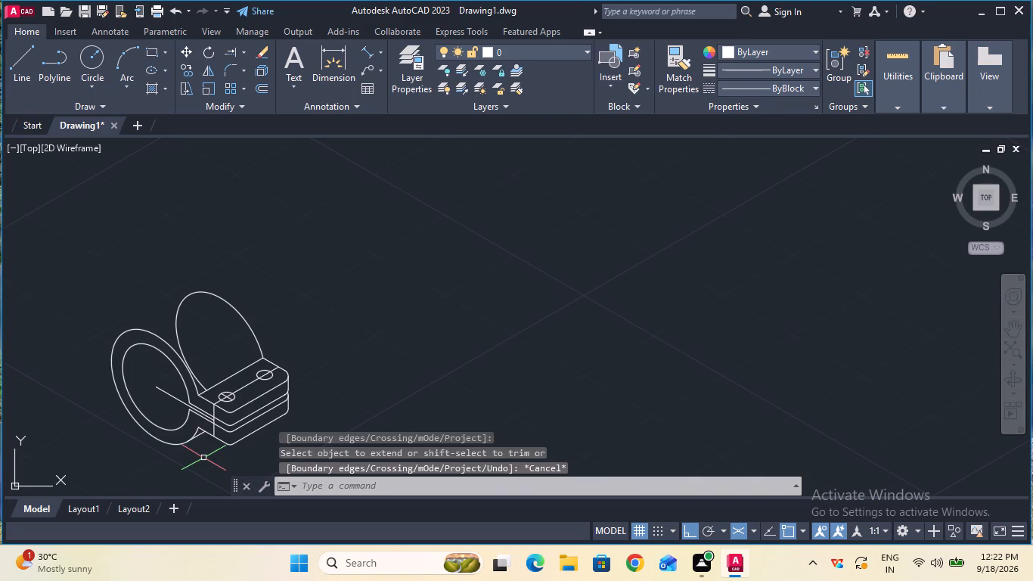
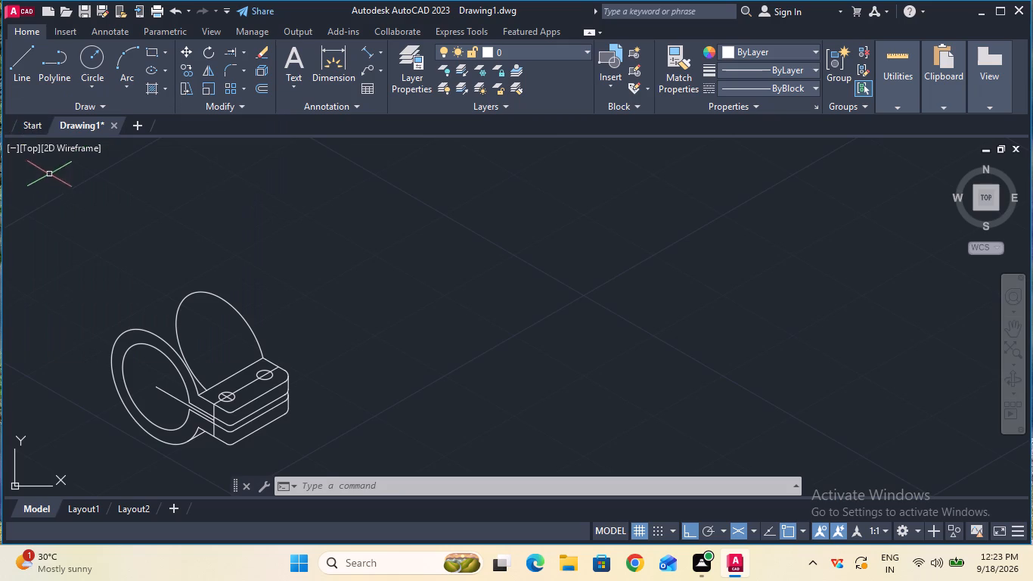
Delete the rear copy of the outer ring arc behind the lugs.
left_click(216, 294)
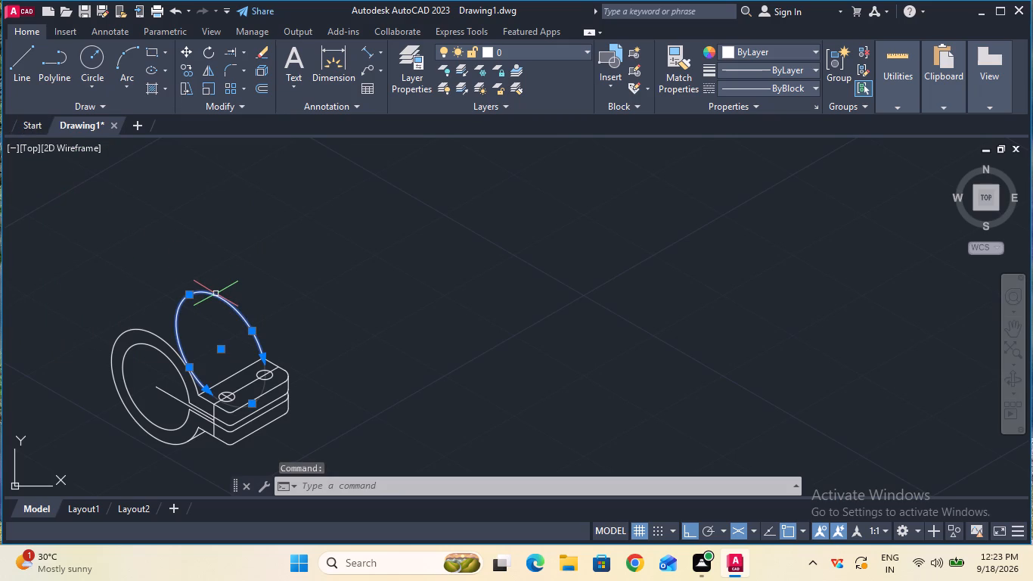
key("Delete")
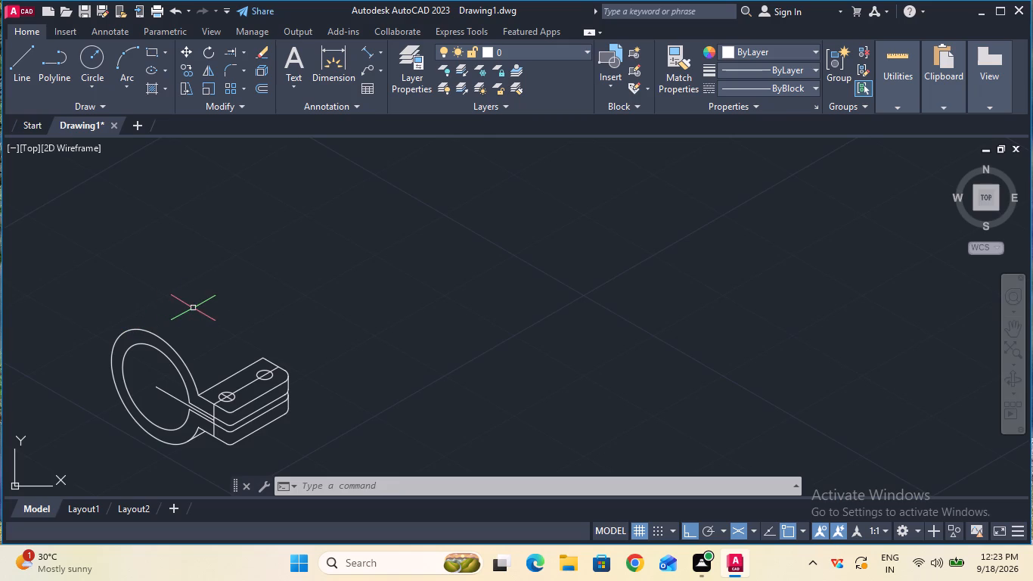
Set the current linetype to CENTER.
left_click(93, 67)
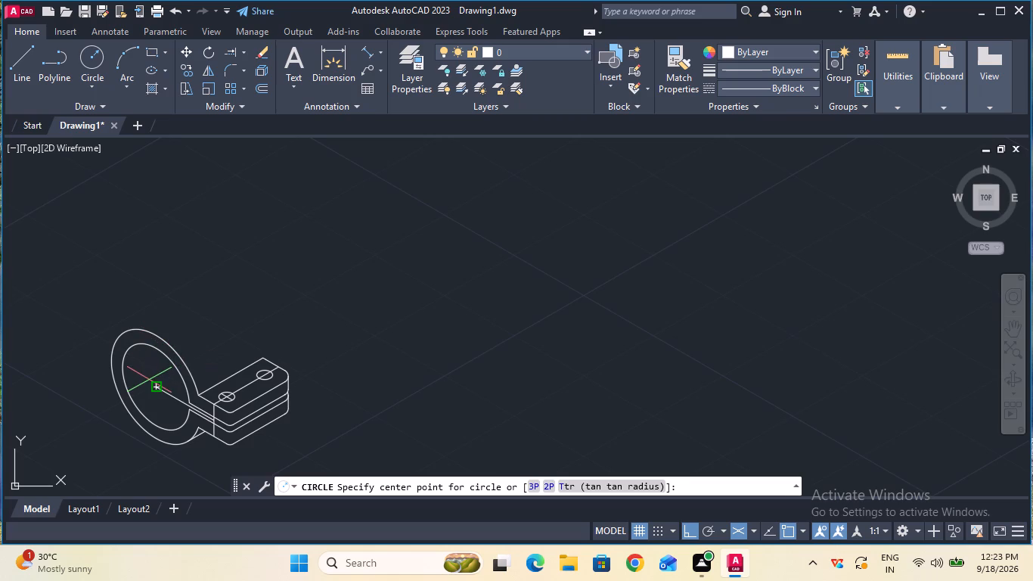
key("Escape")
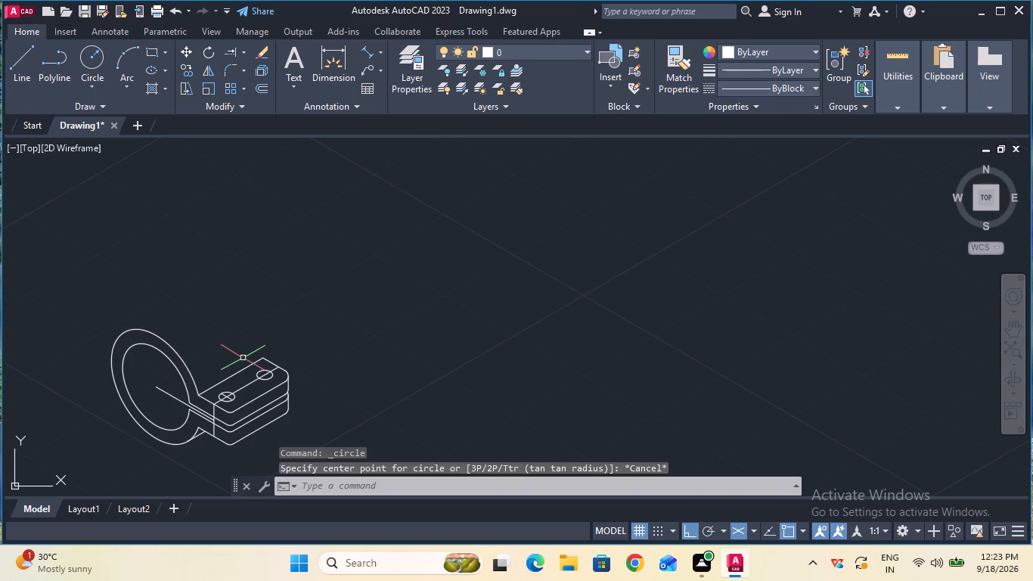
left_click(755, 91)
left_click(755, 143)
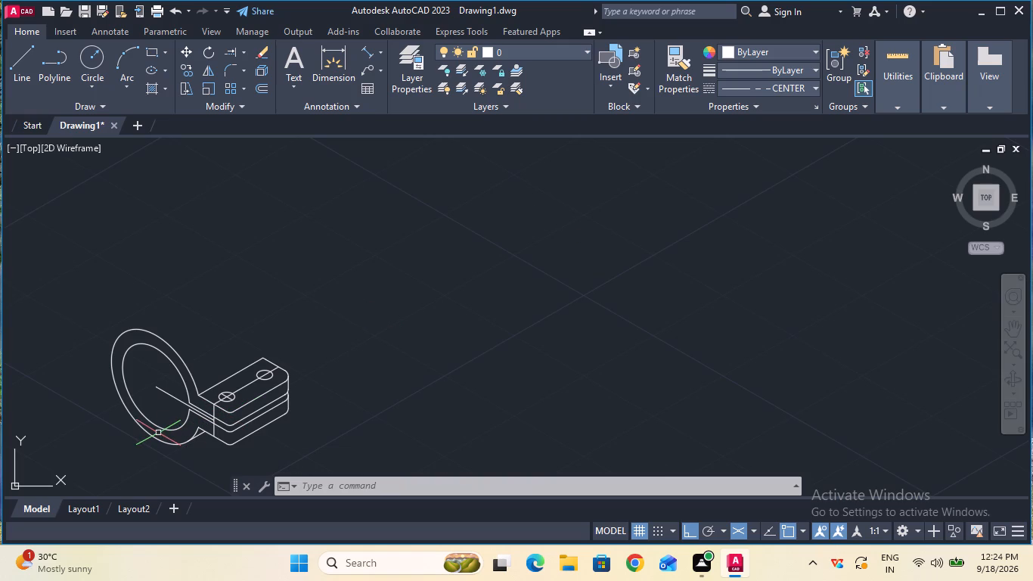
Switch to the right isoplane while trying a centre line from the ring's centre, and erase the resulting segment.
left_click(21, 73)
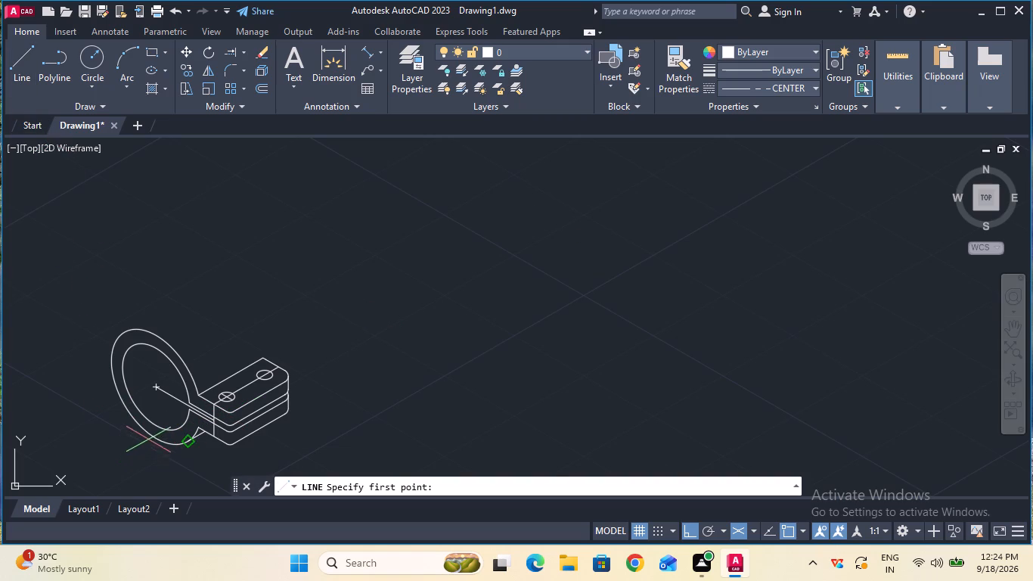
left_click(155, 388)
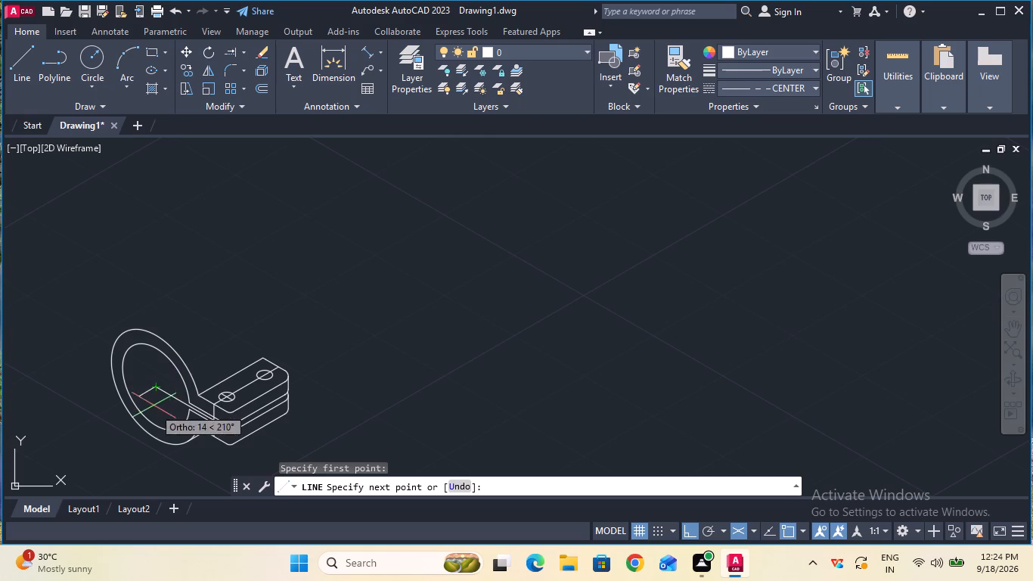
key("F5")
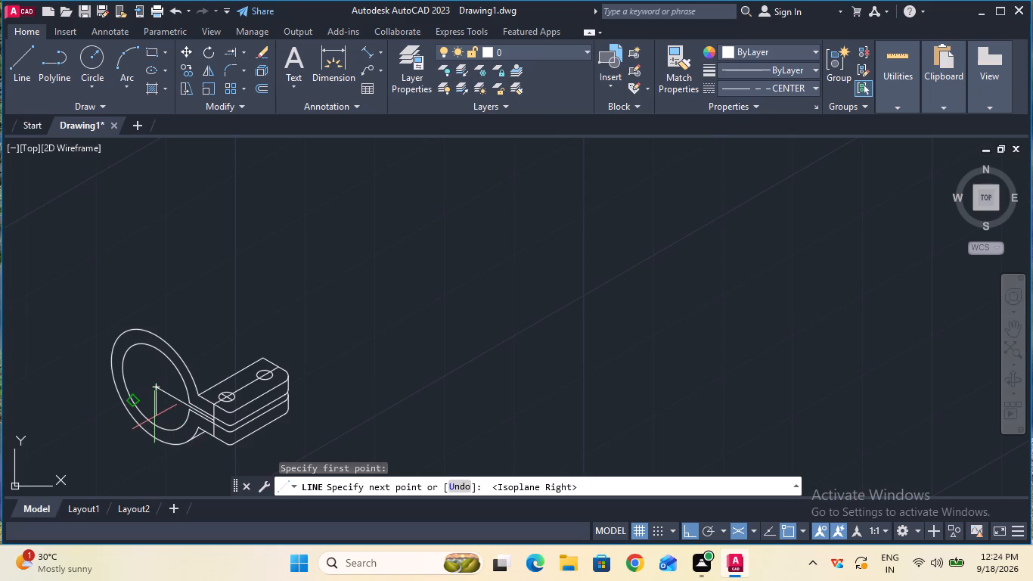
left_click(154, 417)
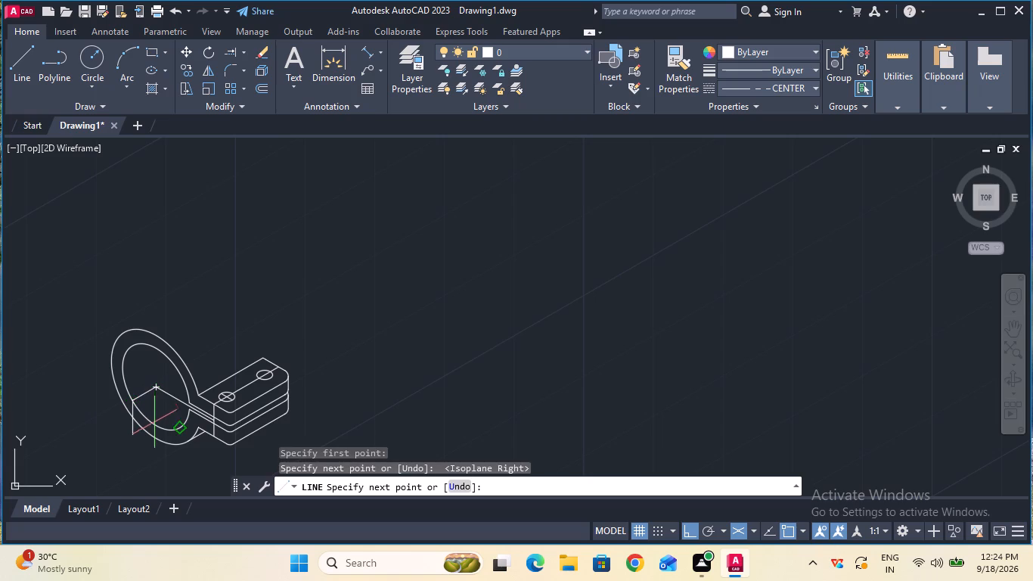
key("Escape")
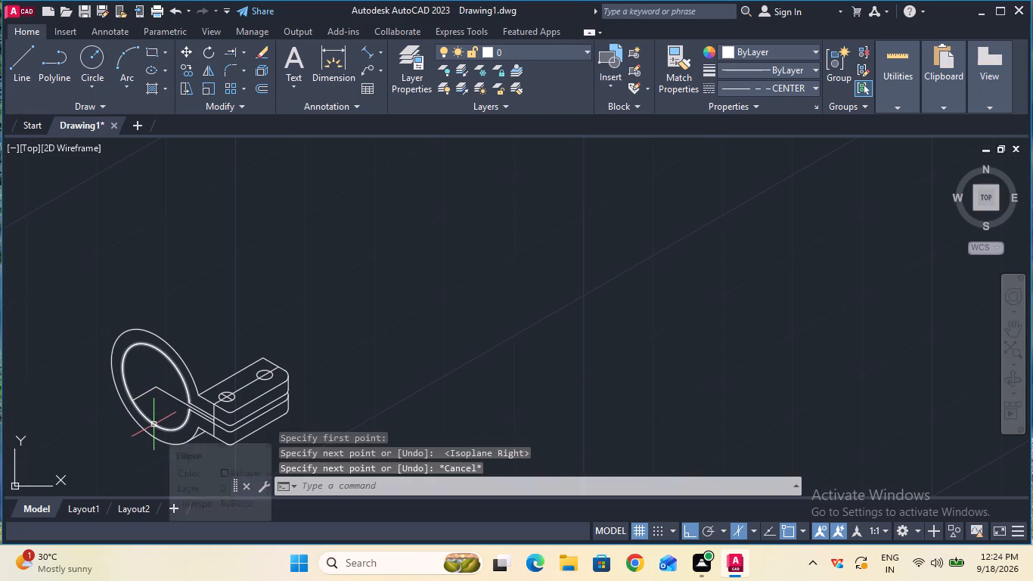
left_click(146, 393)
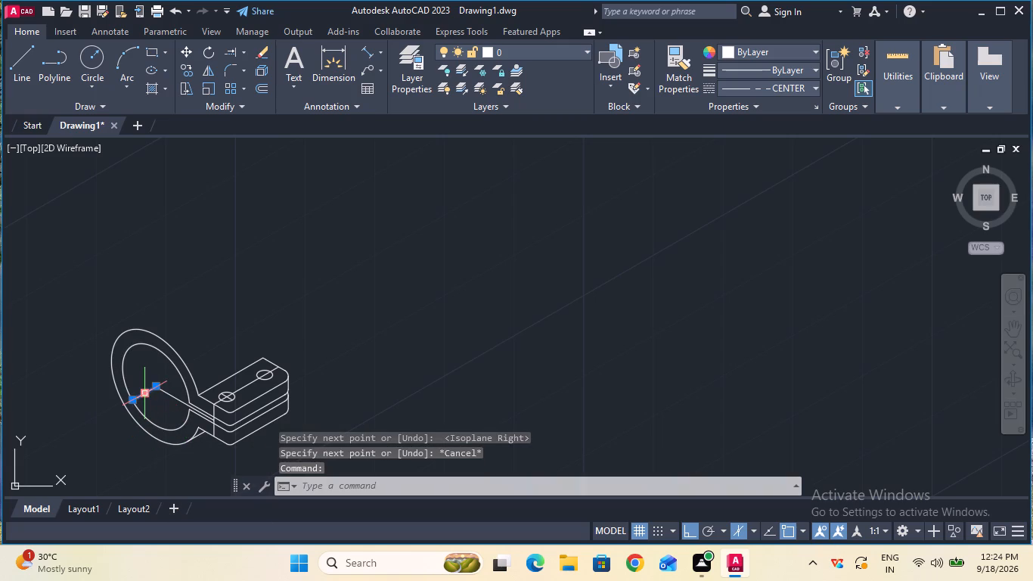
key("Delete")
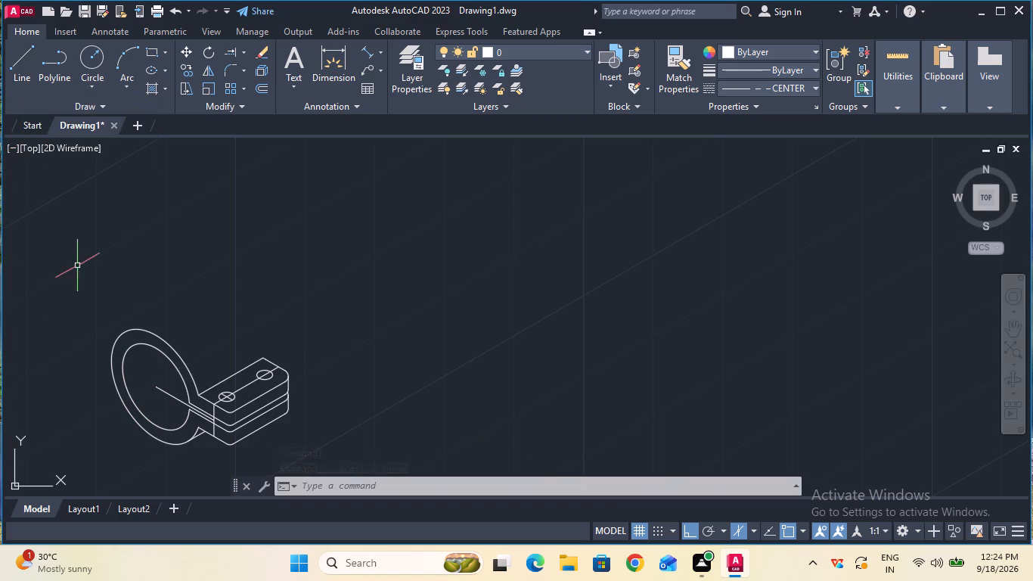
Draw a 7 mm centre line straight down from the ring's centre.
left_click(33, 81)
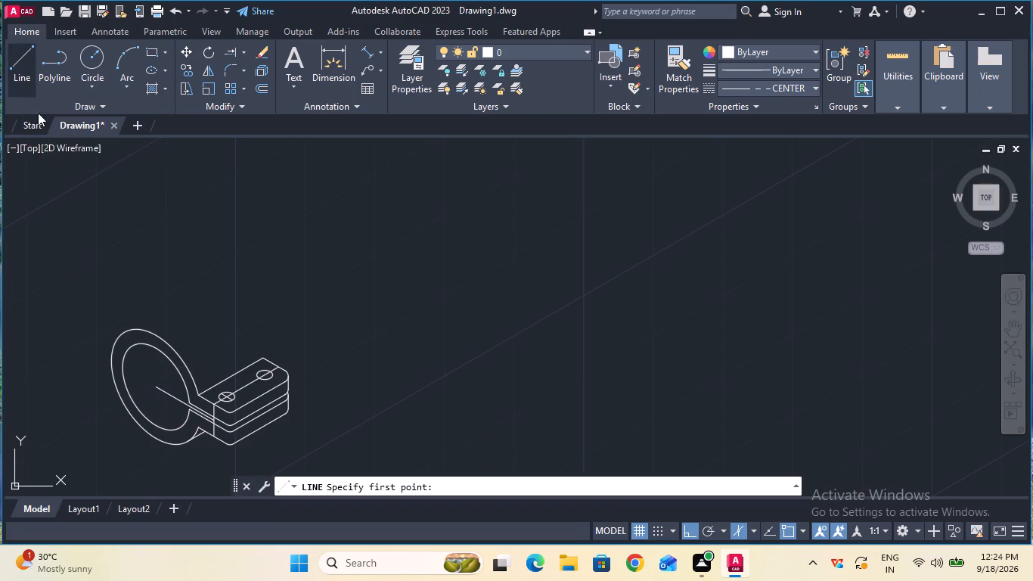
left_click(152, 390)
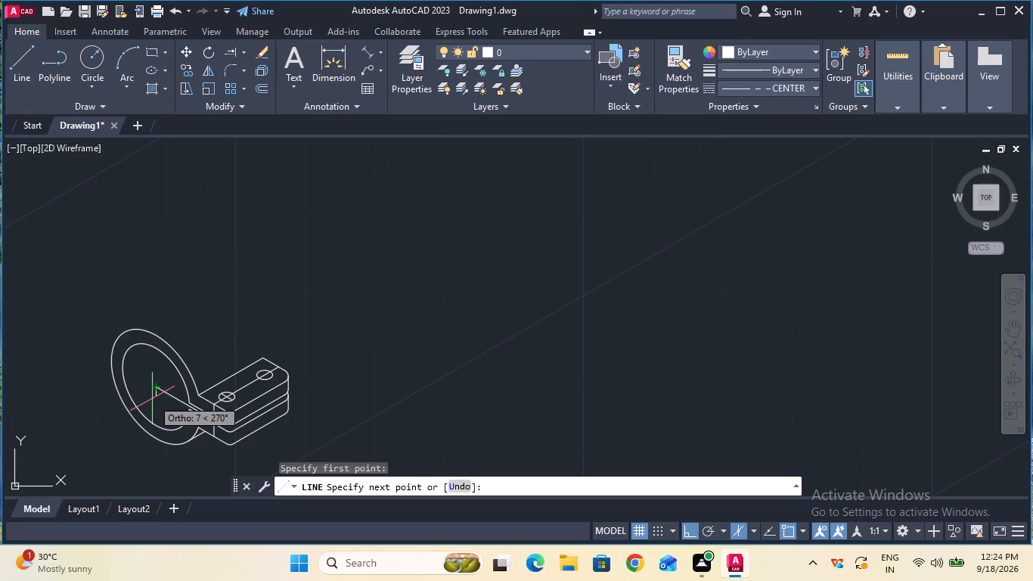
key("7")
key("Return")
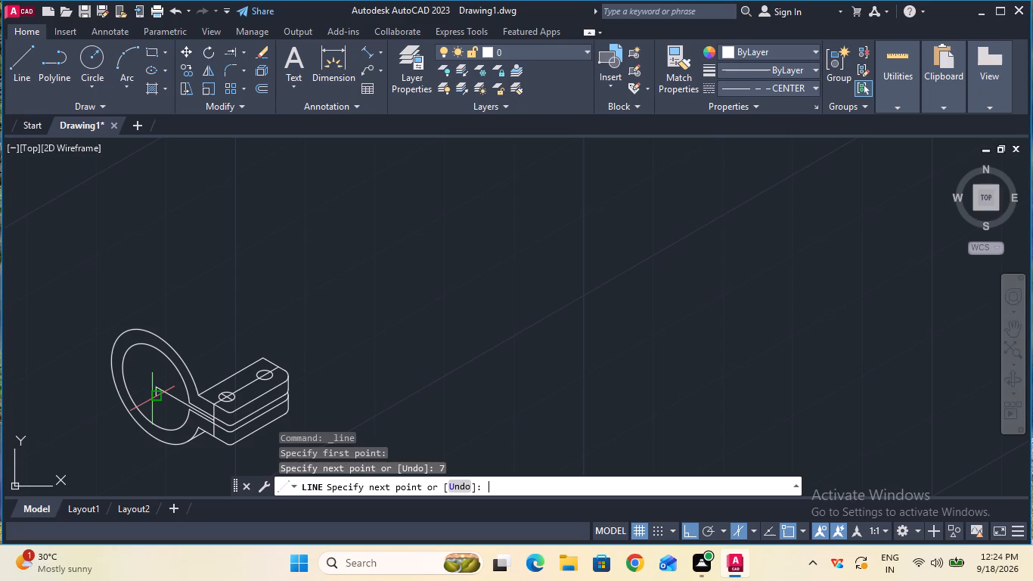
key("Escape")
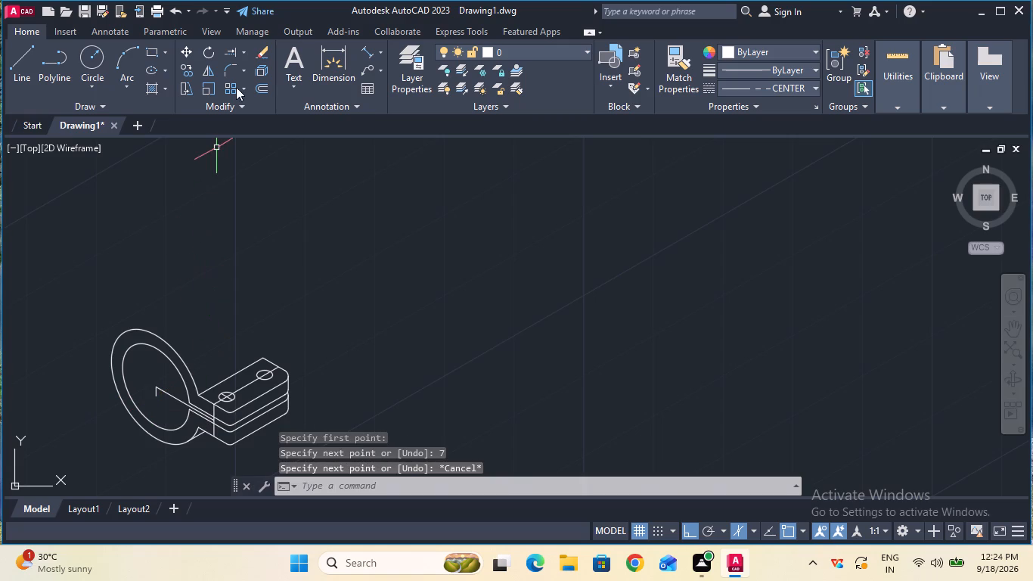
Extend the vertical centre line in both directions, past the inner ring, to the outer ring.
left_click(237, 53)
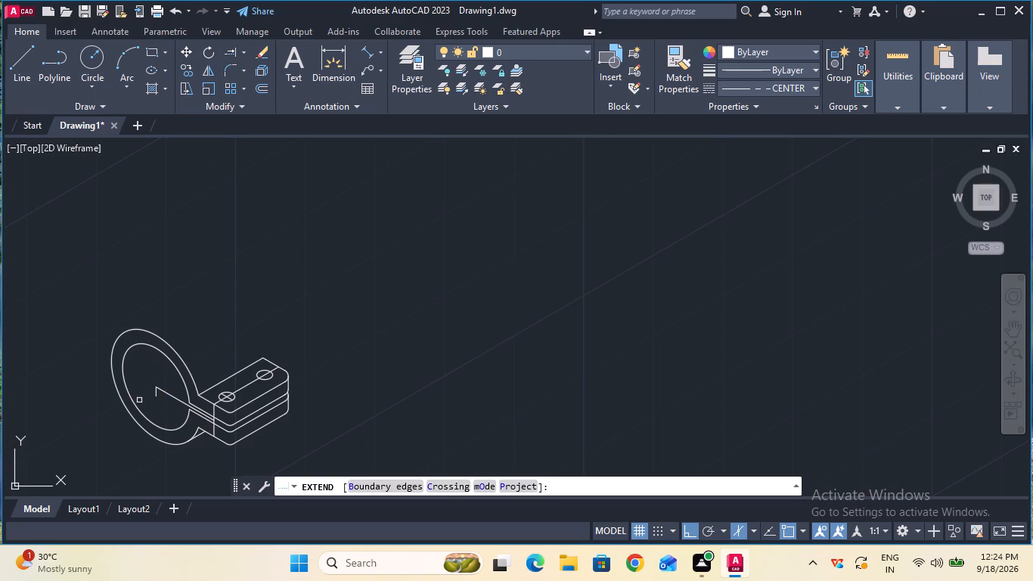
left_click(156, 394)
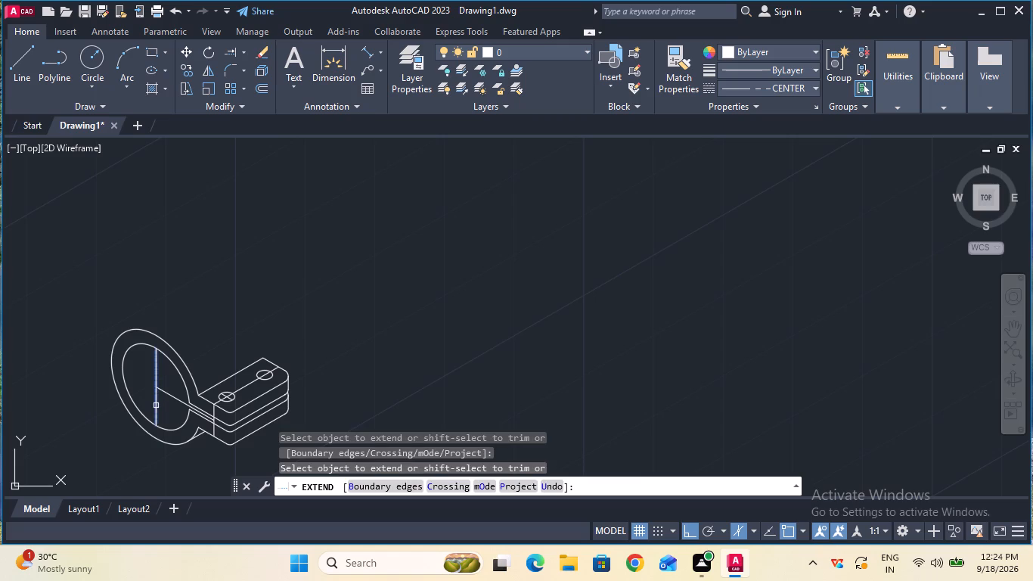
left_click(154, 427)
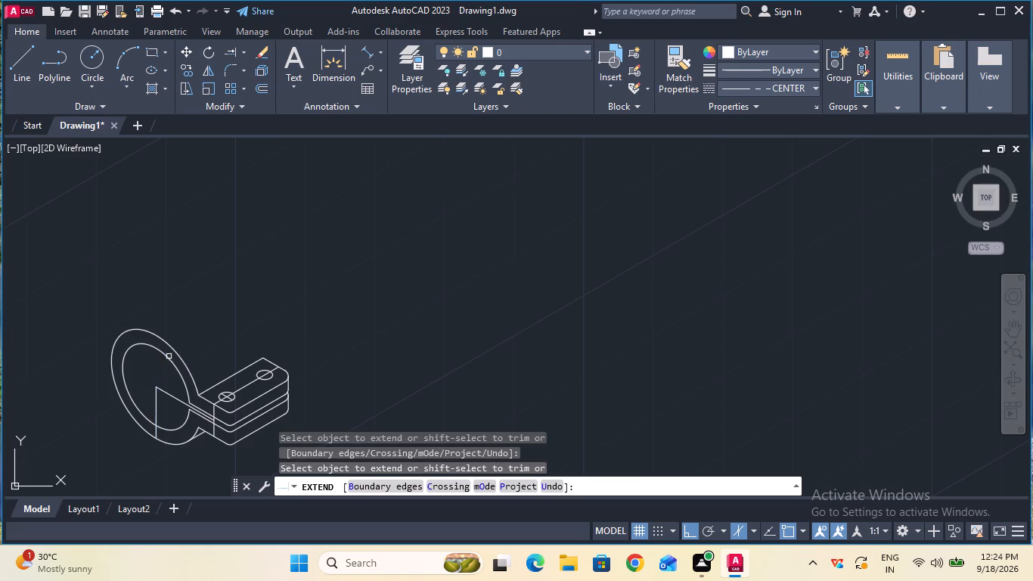
left_click(157, 395)
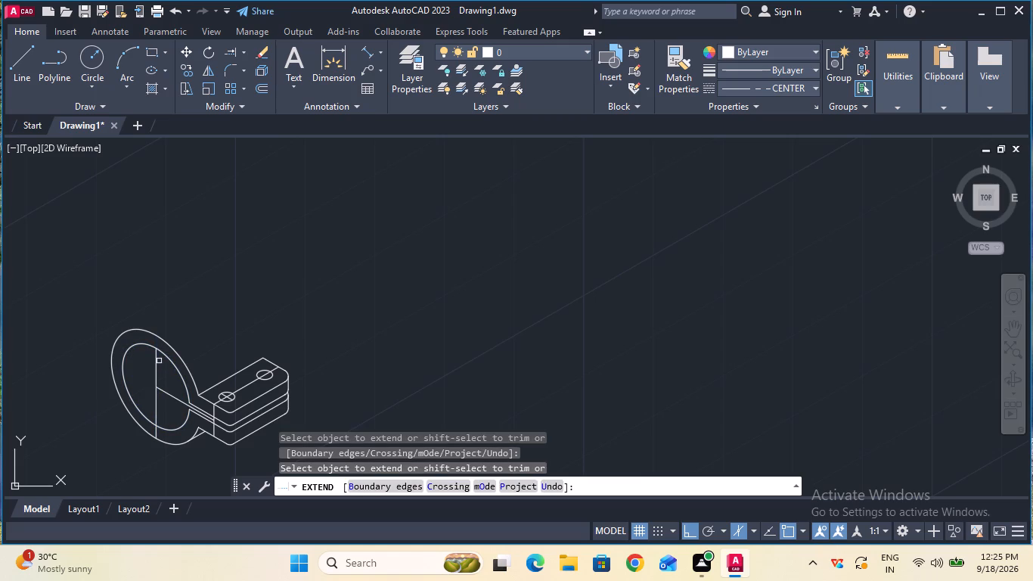
left_click(156, 357)
scroll(169, 325, "up", 3, "ctrl")
scroll(169, 325, "down", 3, "ctrl")
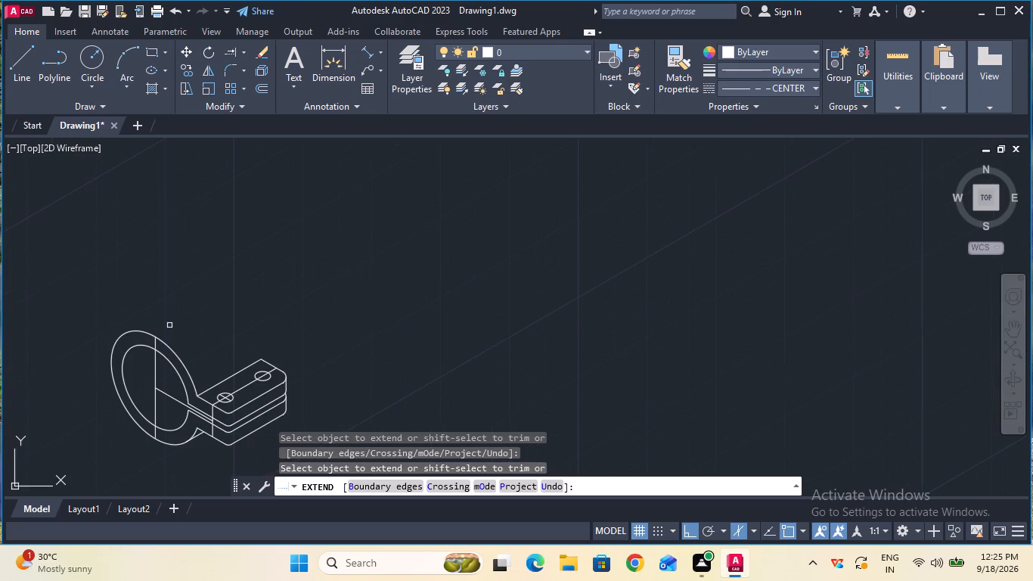
key("Escape")
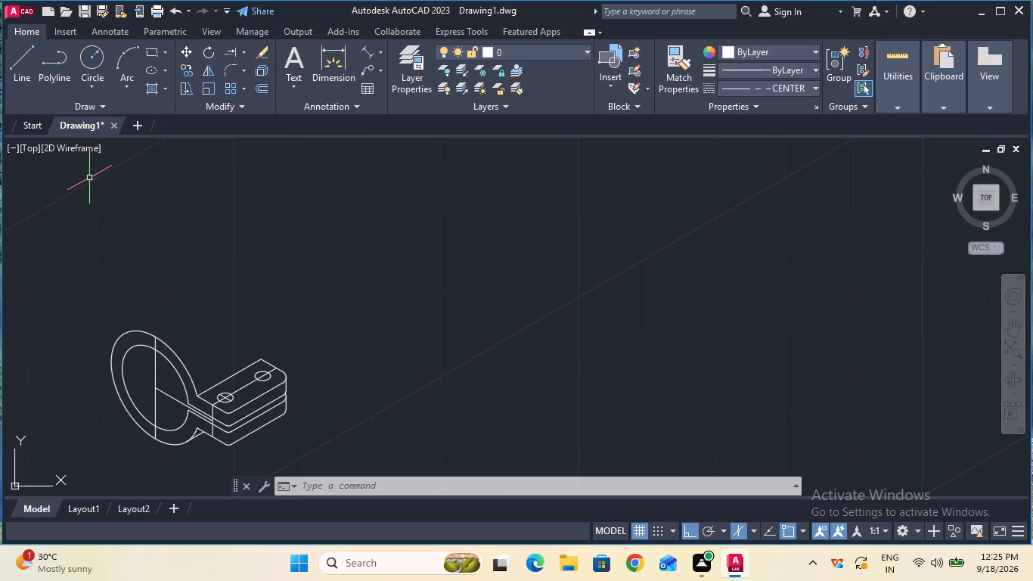
Copy the outer ring arc 3 mm along the 30° depth direction, using the ring's centre as base point.
left_click(13, 83)
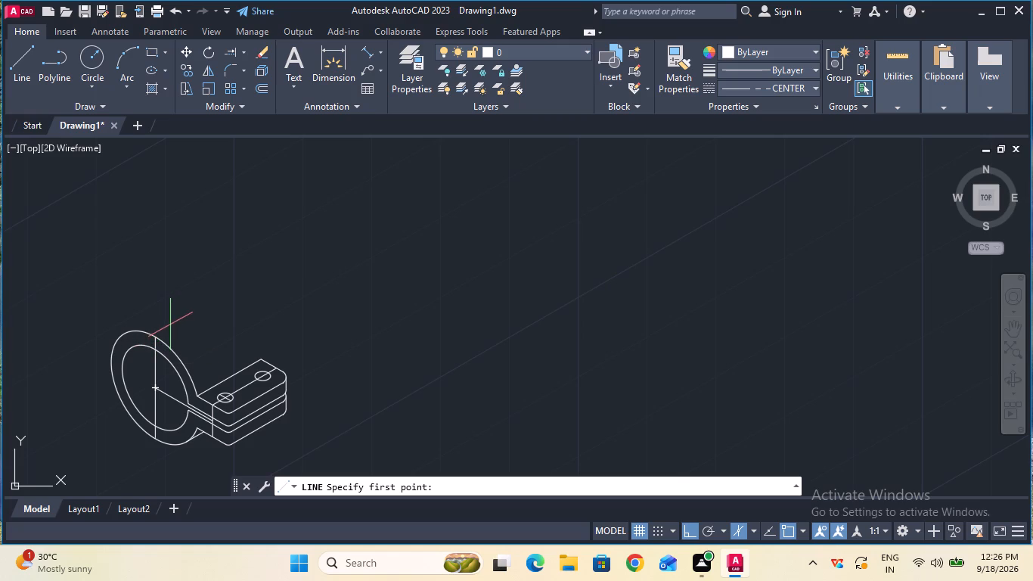
key("Escape")
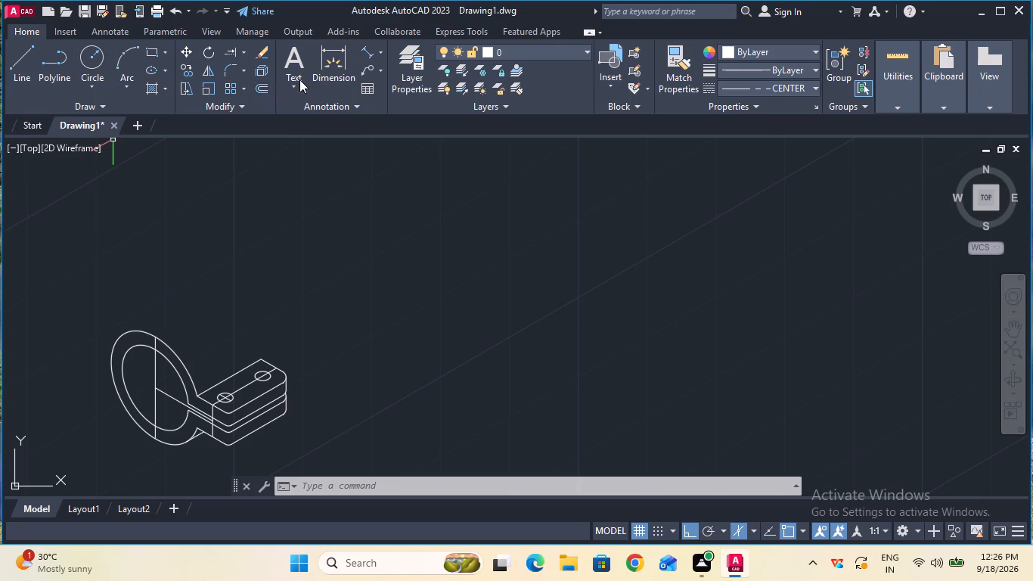
left_click(190, 70)
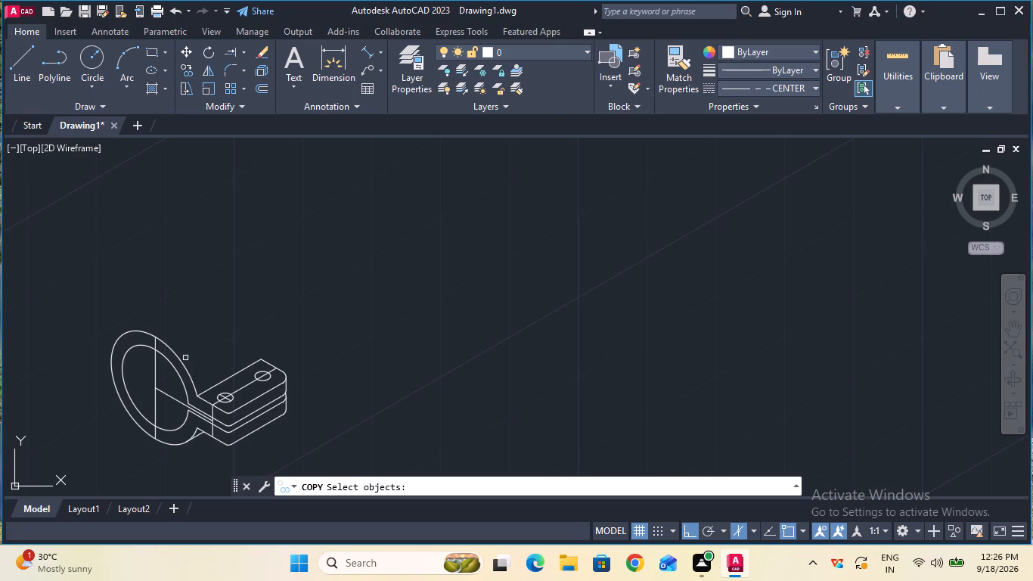
left_click(179, 357)
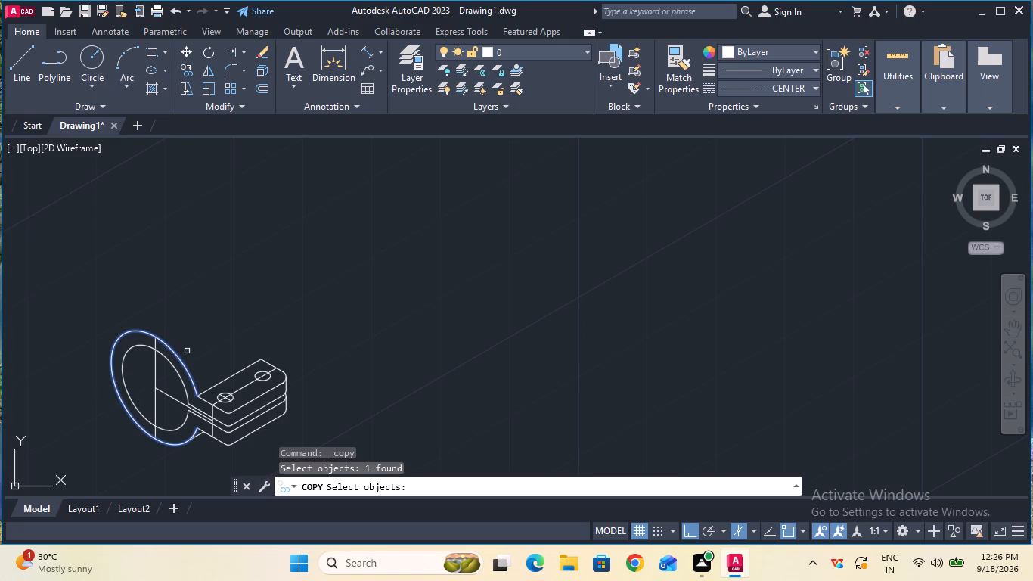
key("Return")
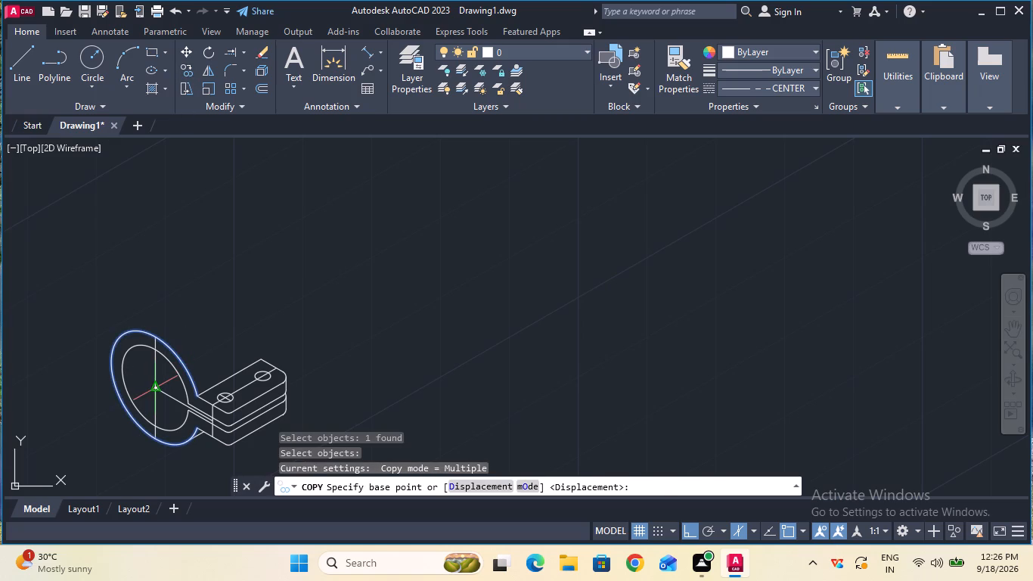
left_click(157, 388)
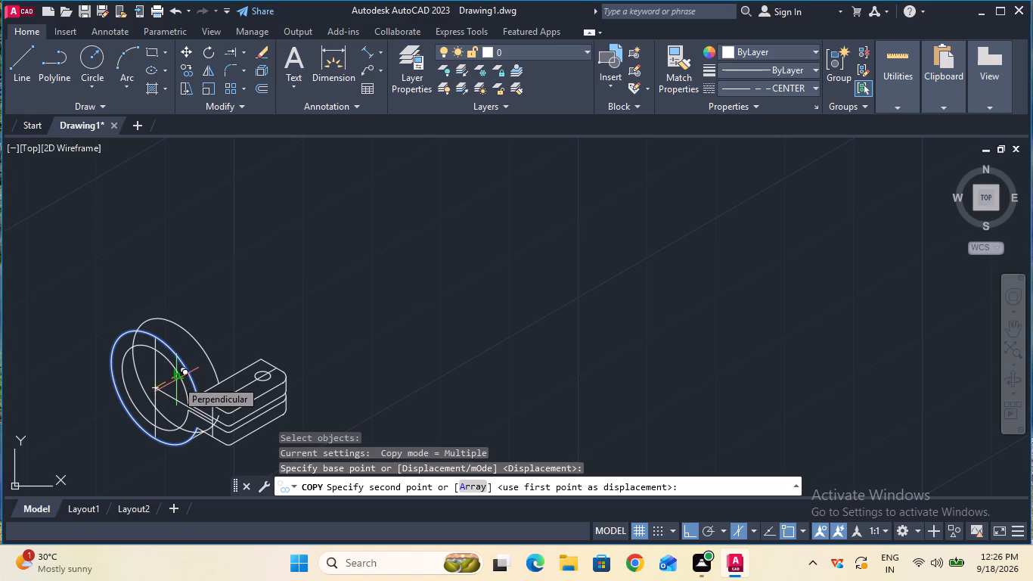
key("3")
key("Return")
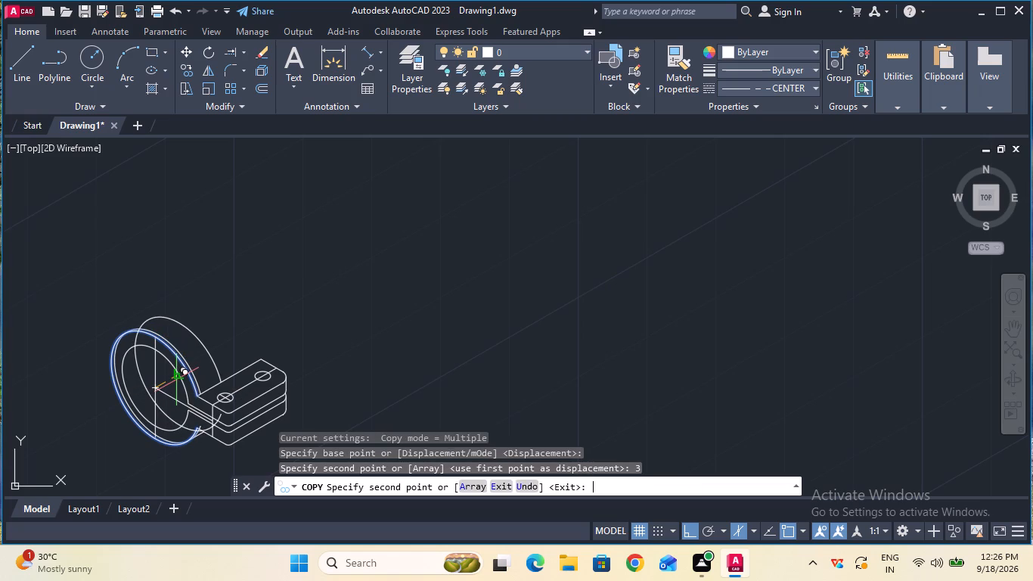
key("Escape")
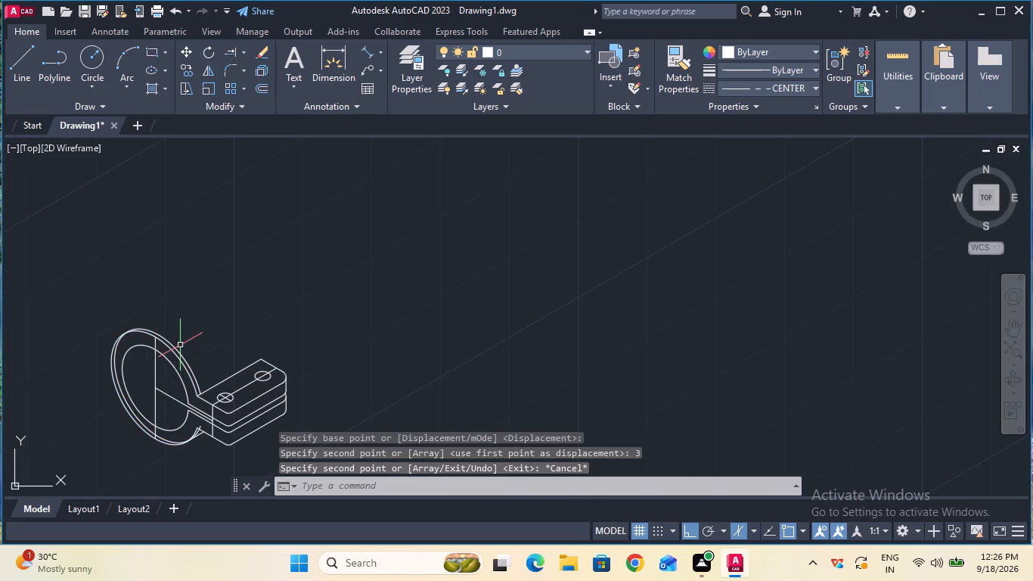
Delete the outer ring arc copy that sits 3 mm behind the original.
scroll(180, 345, "up", 2, "ctrl")
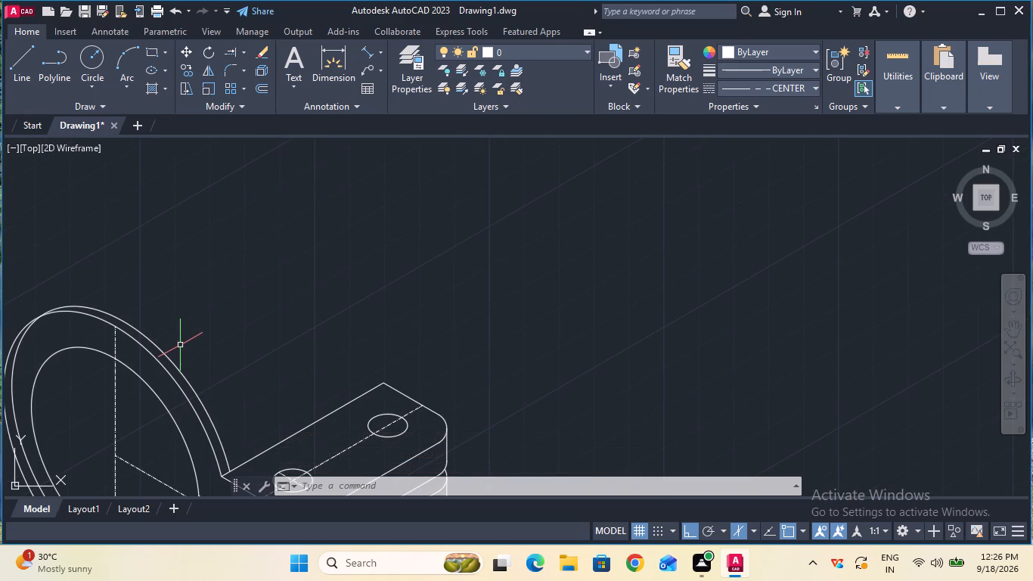
scroll(180, 345, "down", 1, "ctrl")
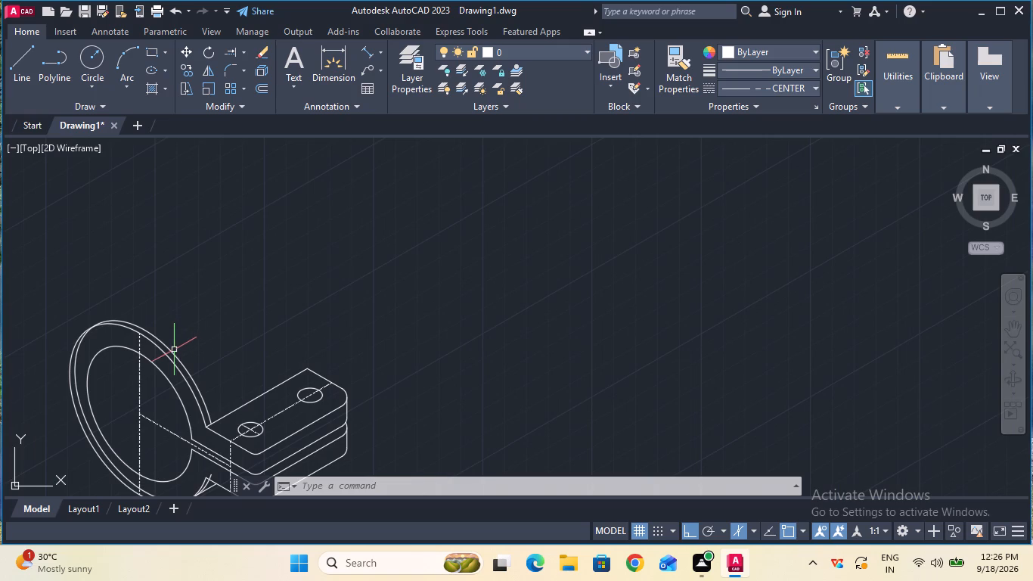
left_click(173, 349)
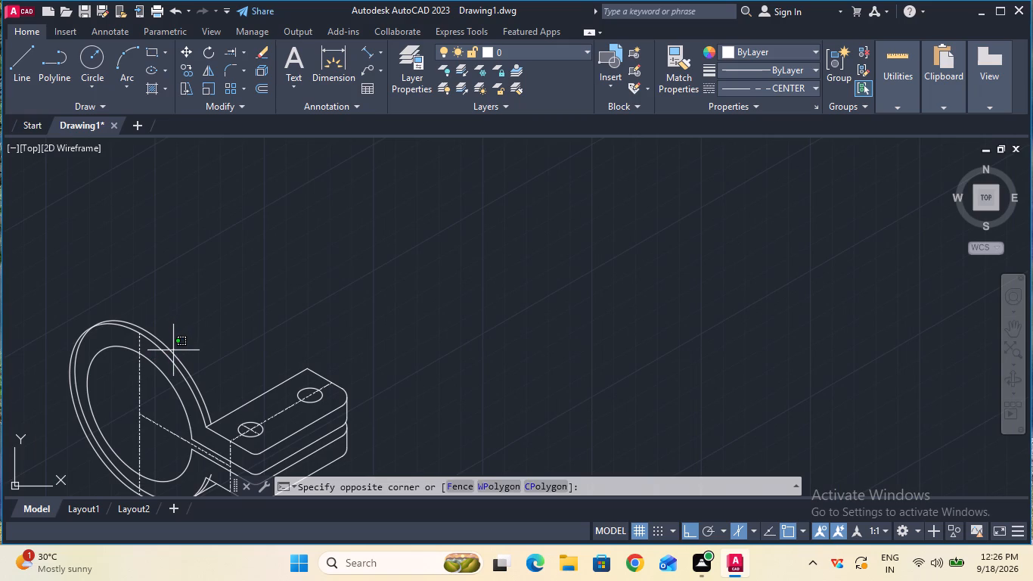
left_click(172, 353)
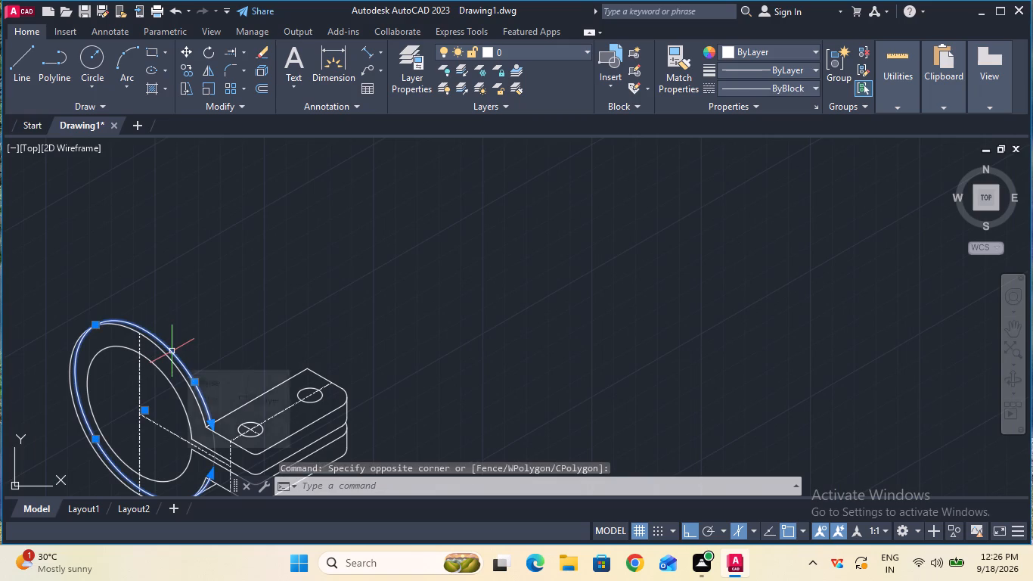
key("Delete")
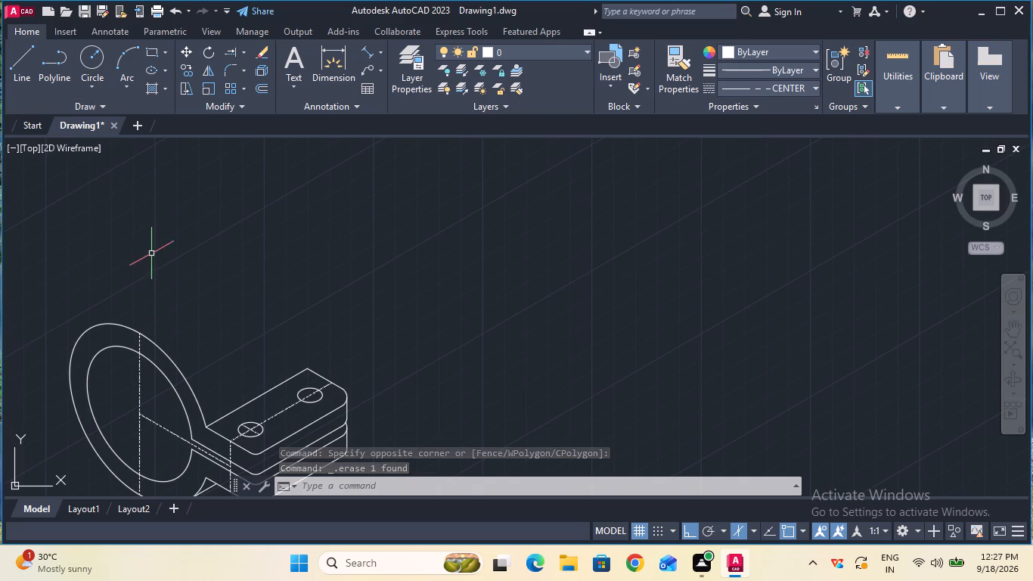
Copy the outer ring arc 8 mm along the 30° depth direction, using the ring's centre as base point.
left_click(185, 77)
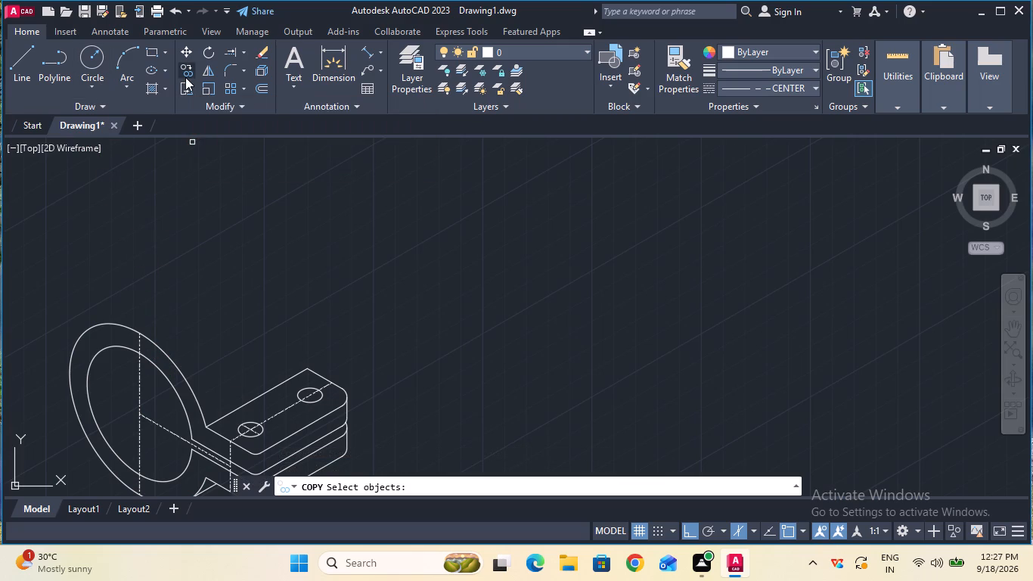
left_click(151, 340)
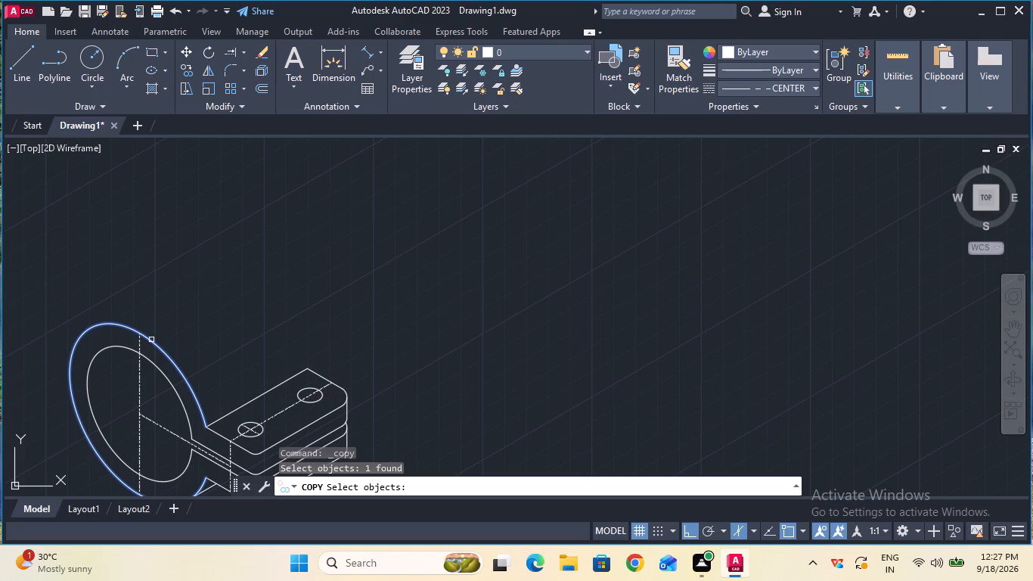
key("Return")
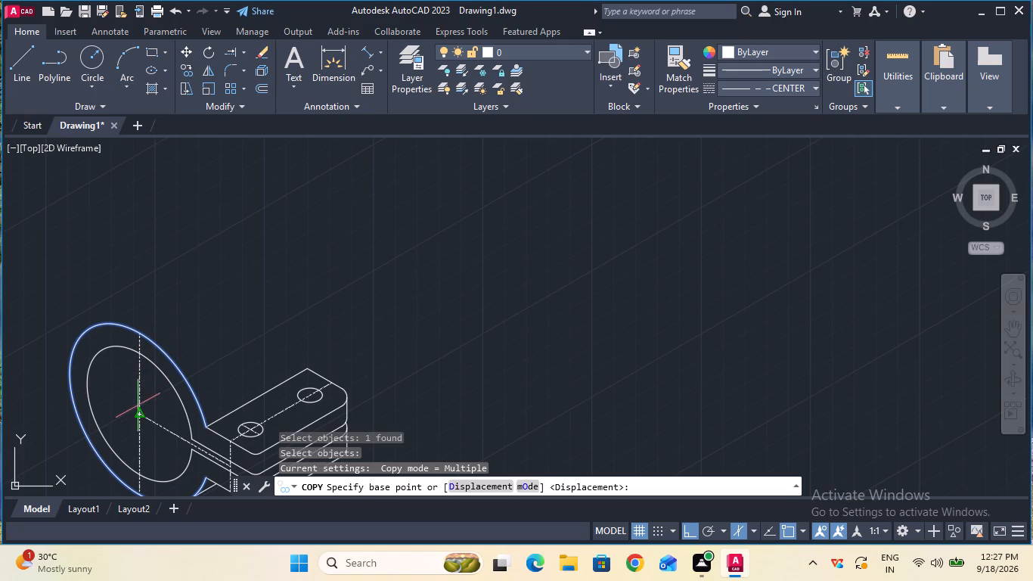
left_click(138, 412)
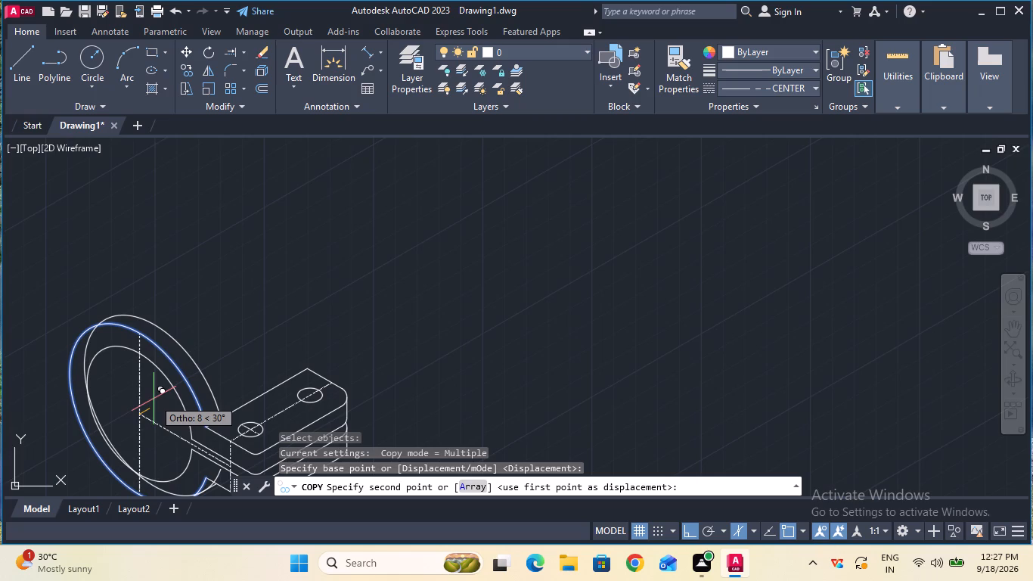
key("8")
key("Return")
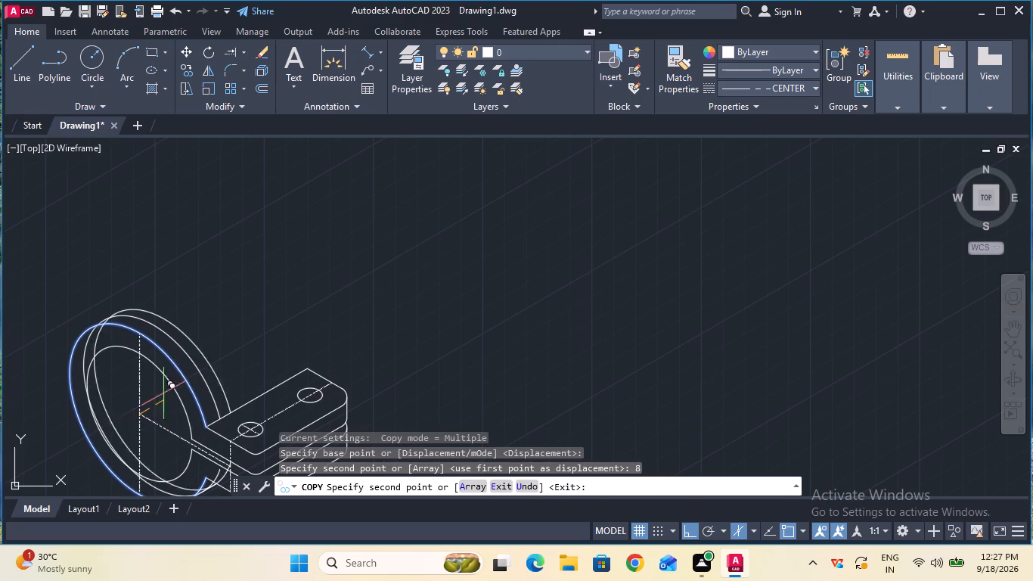
key("Escape")
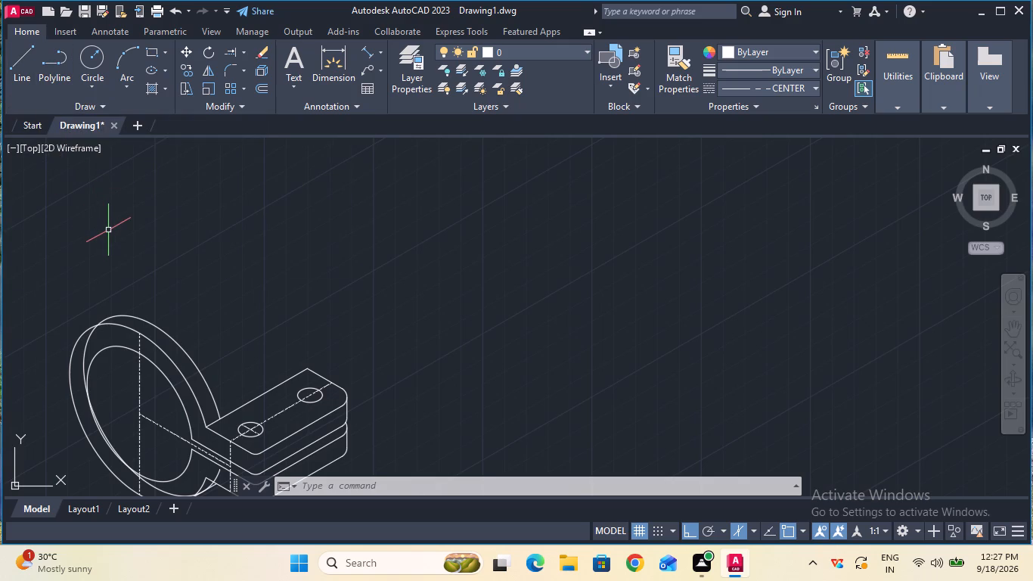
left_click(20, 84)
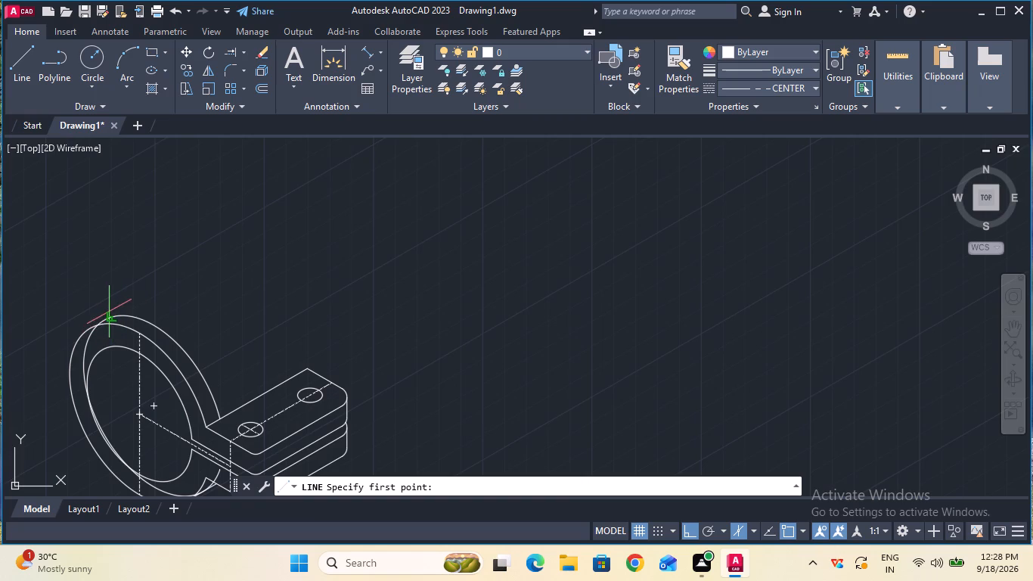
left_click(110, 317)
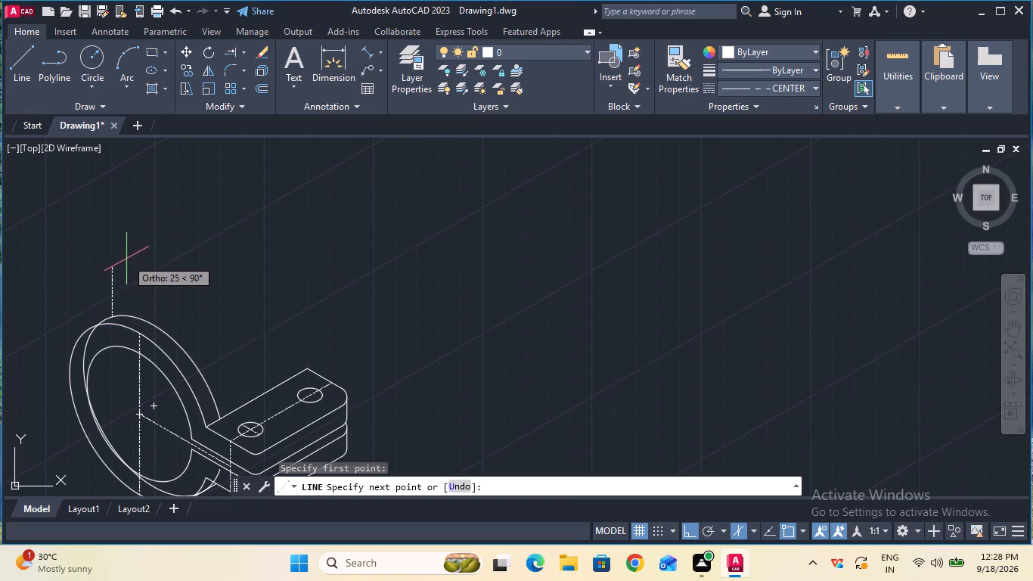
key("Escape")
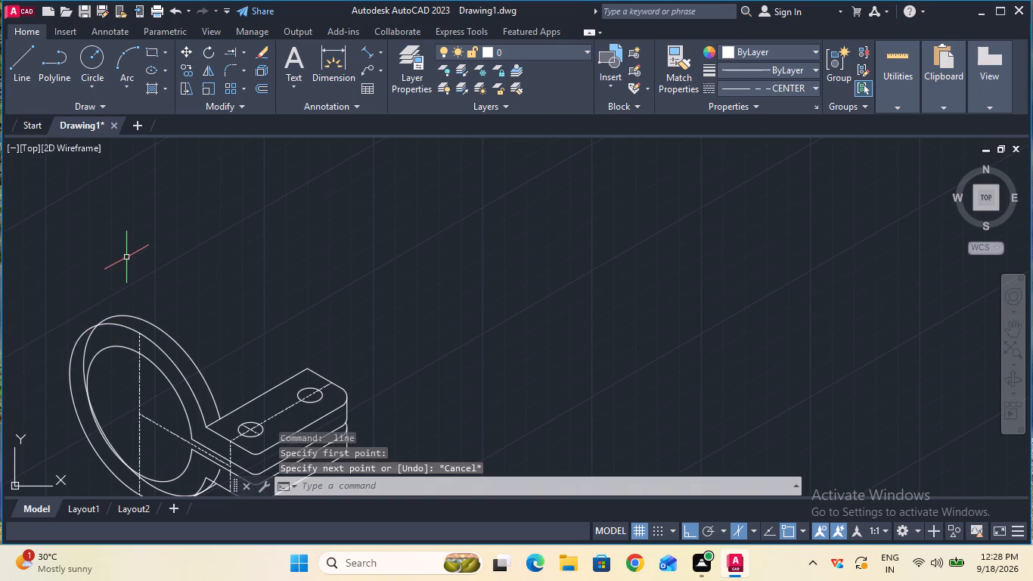
Set the current linetype to ByBlock.
left_click(765, 90)
left_click(763, 118)
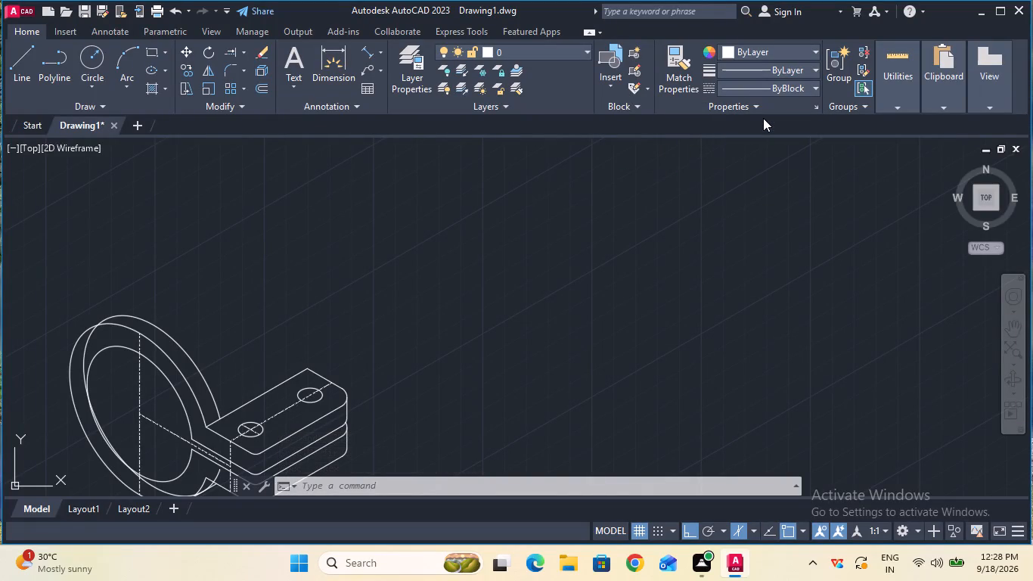
key("Escape")
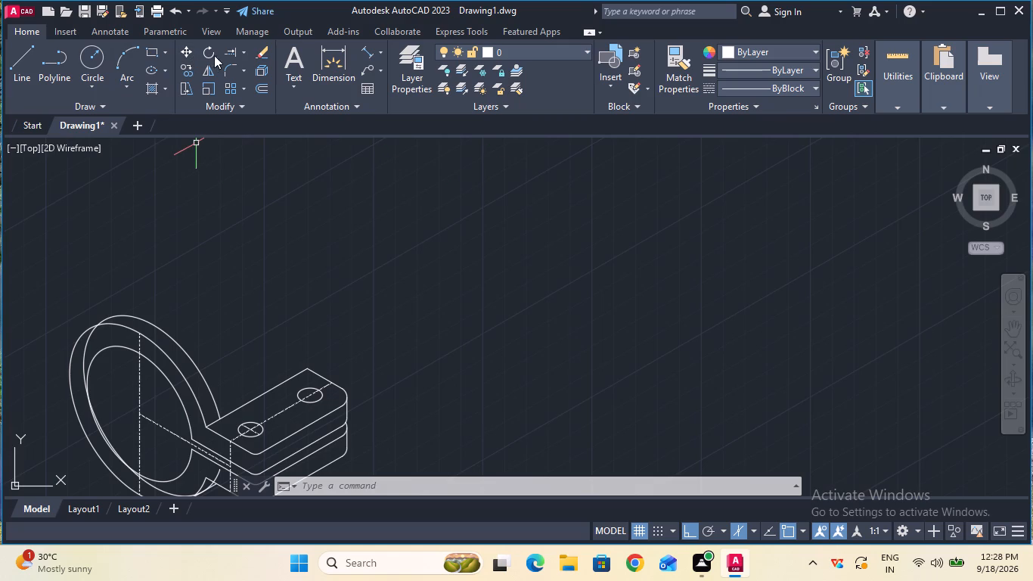
Trim the copied rear arc where it crosses the front ring's upper band and the inner ring opening.
left_click(246, 54)
left_click(247, 83)
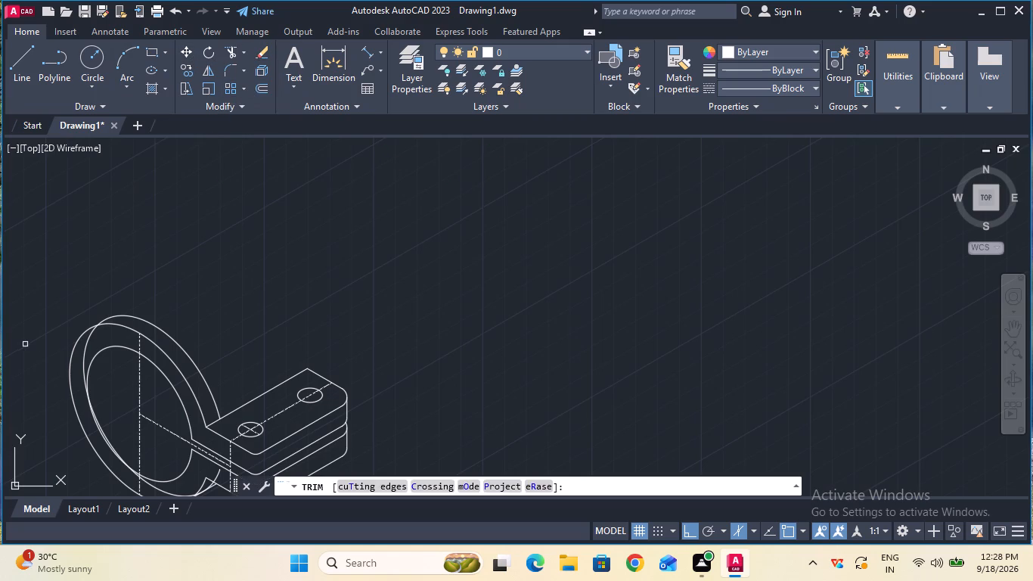
left_click(82, 353)
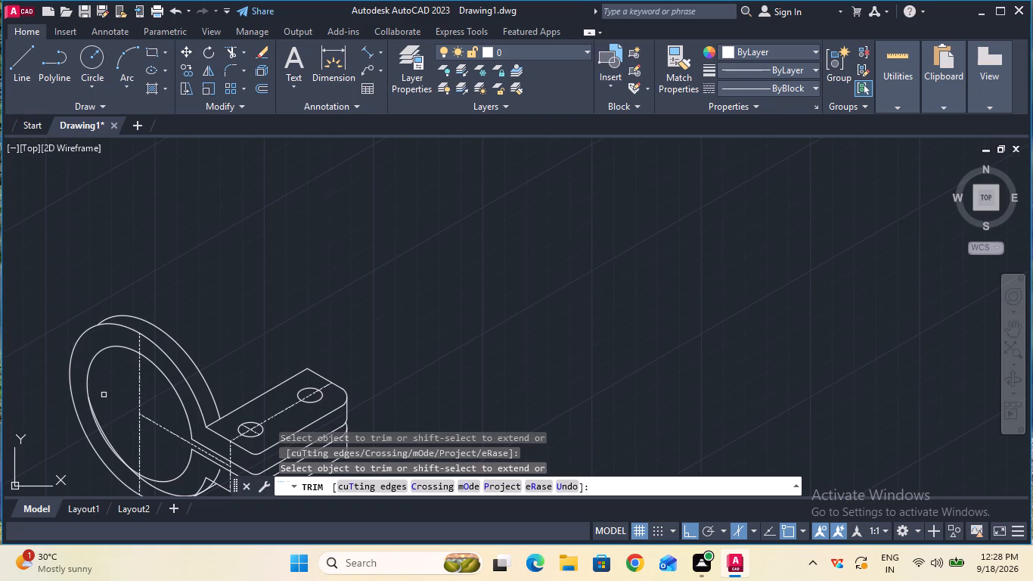
scroll(104, 395, "down", 1, "ctrl")
scroll(104, 395, "up", 2, "ctrl")
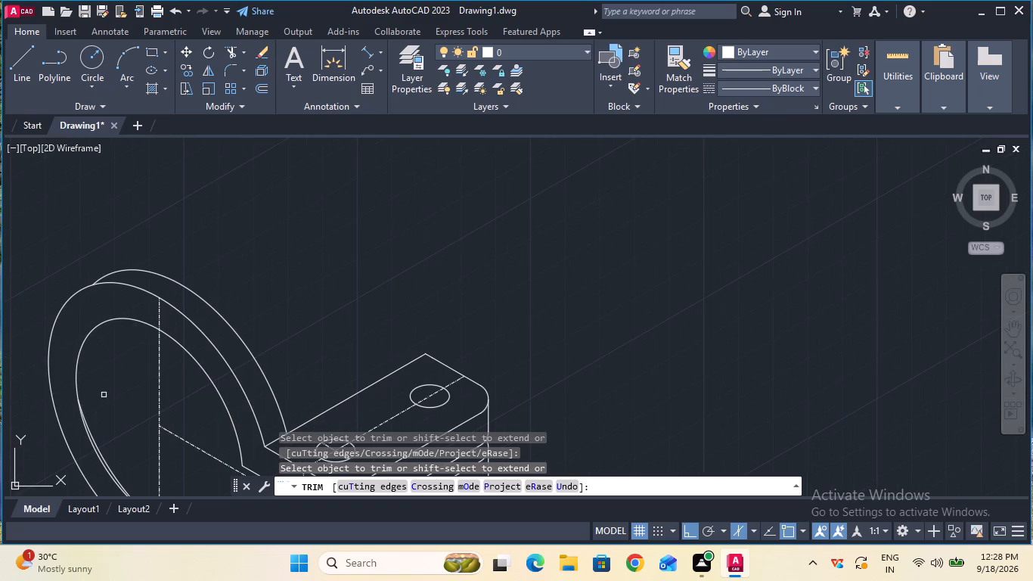
left_click(95, 438)
scroll(107, 430, "down", 1, "ctrl")
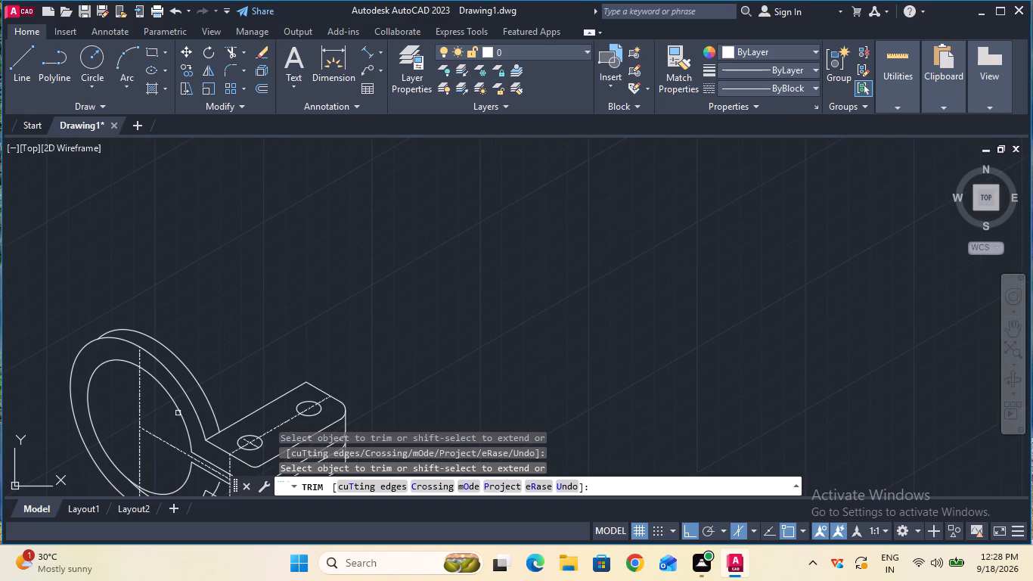
key("Escape")
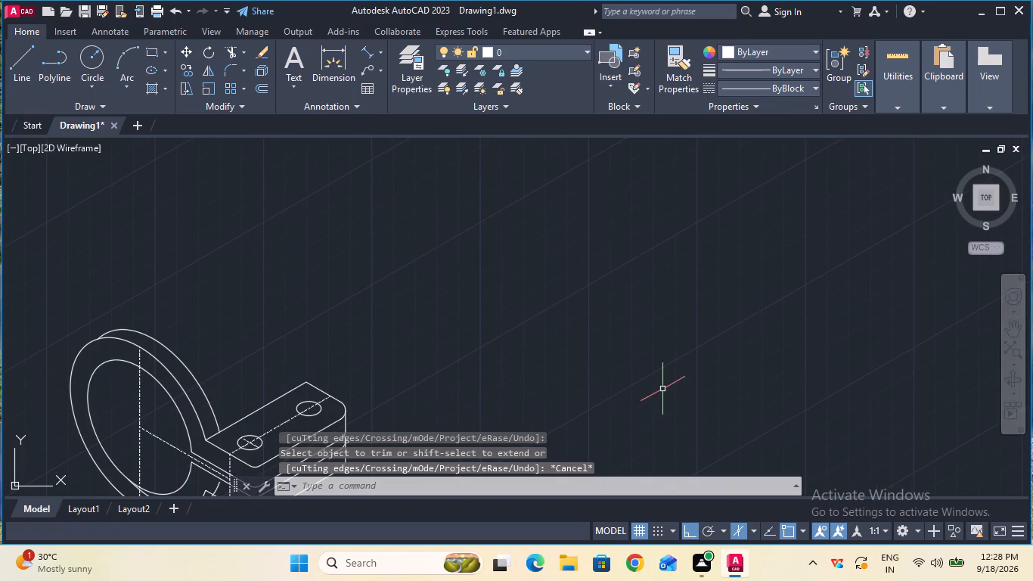
Trim the rear arc's leftovers across the ring's lower band and around the lower lug junction, keeping the straight depth edge.
left_click(1013, 333)
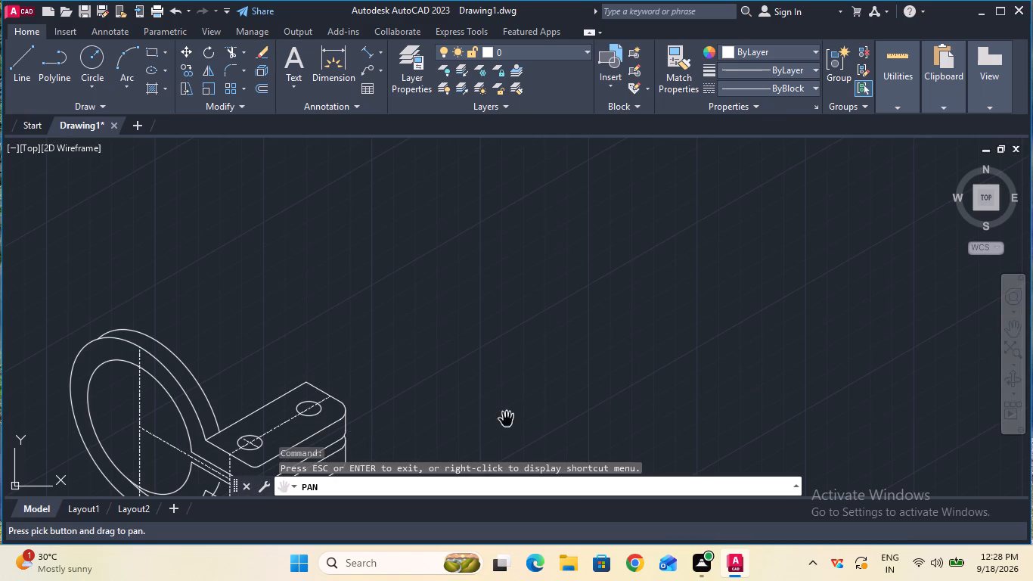
left_click_drag(304, 412, 445, 303)
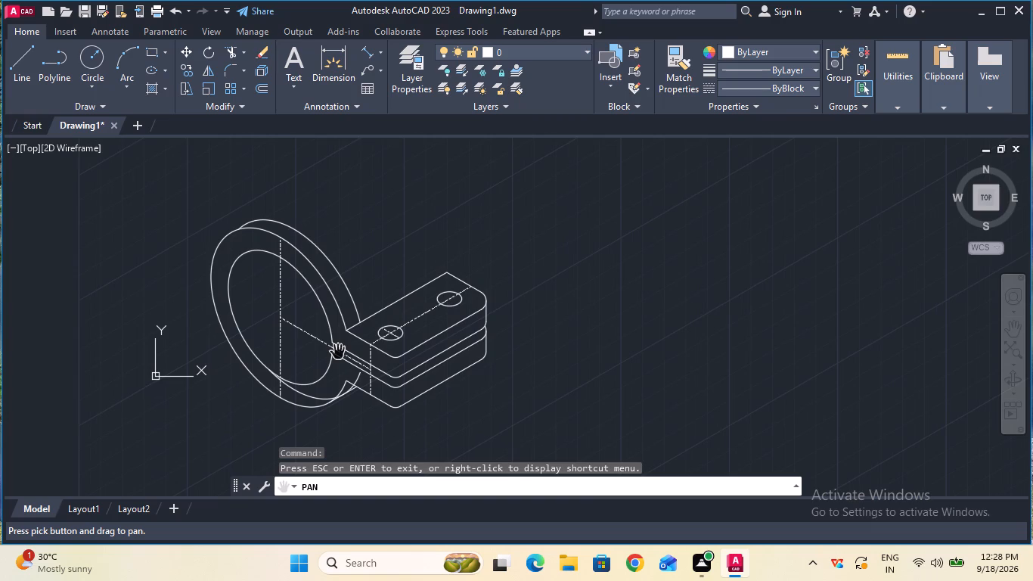
key("Escape")
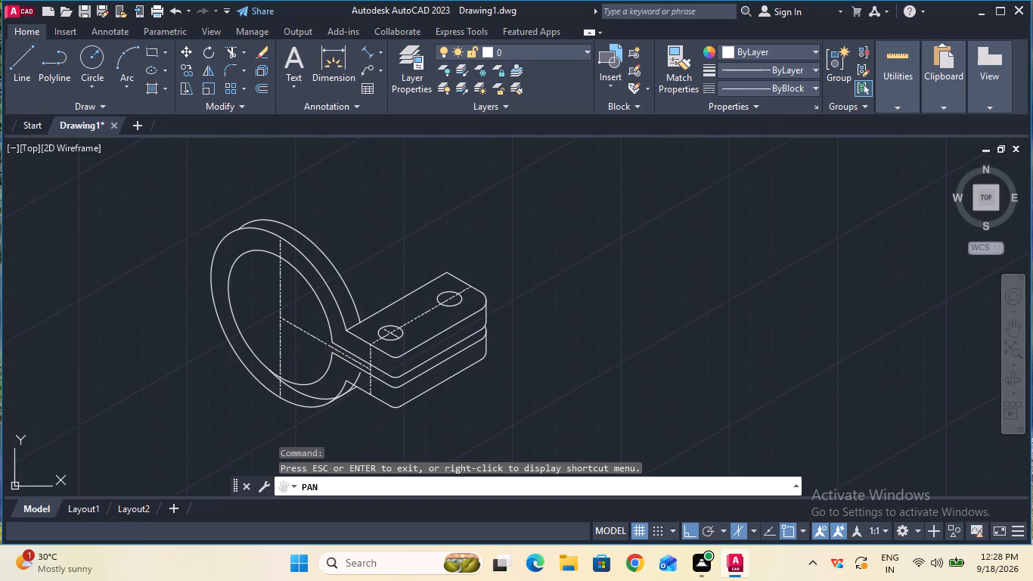
left_click(231, 49)
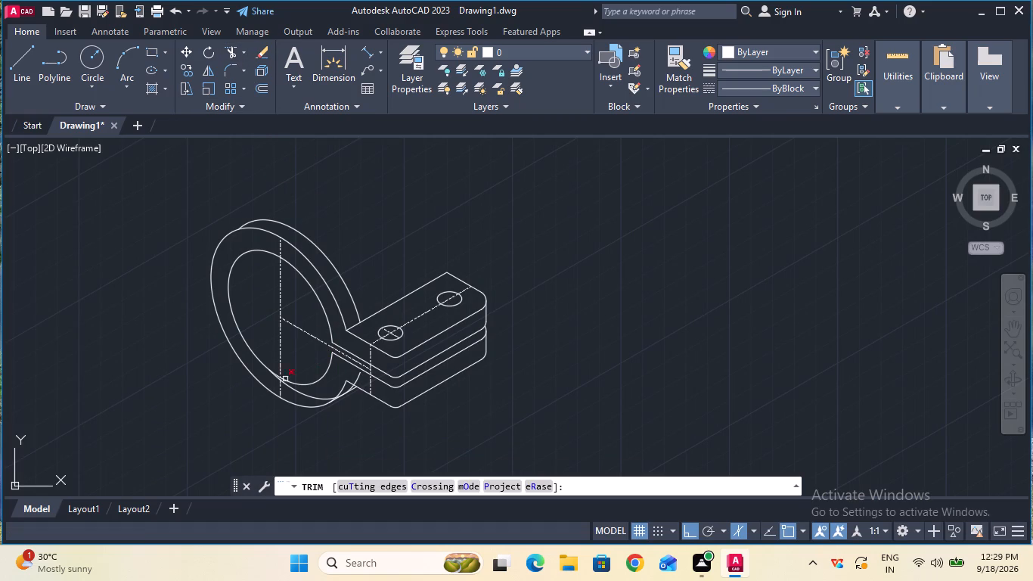
left_click(299, 395)
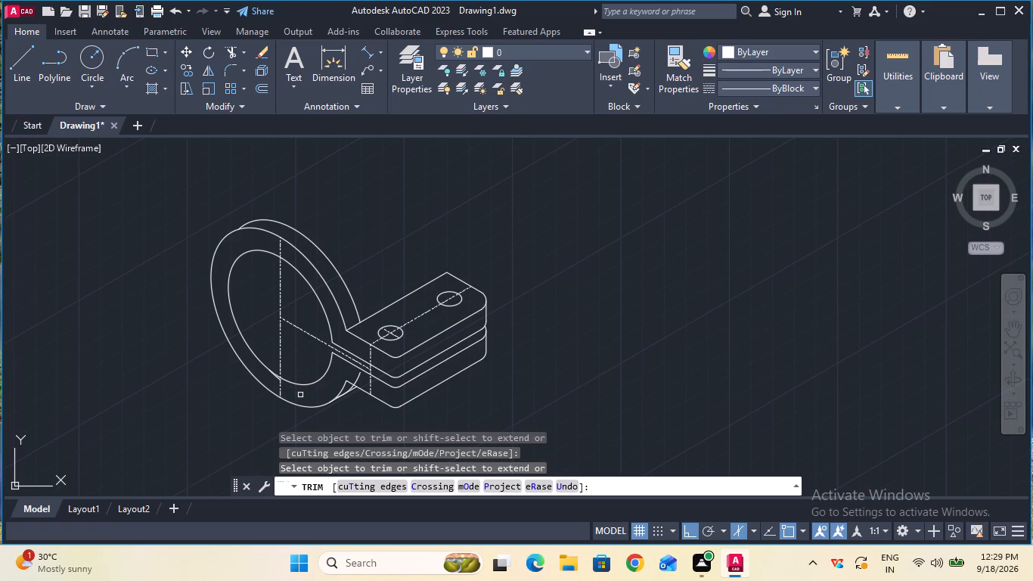
left_click(355, 379)
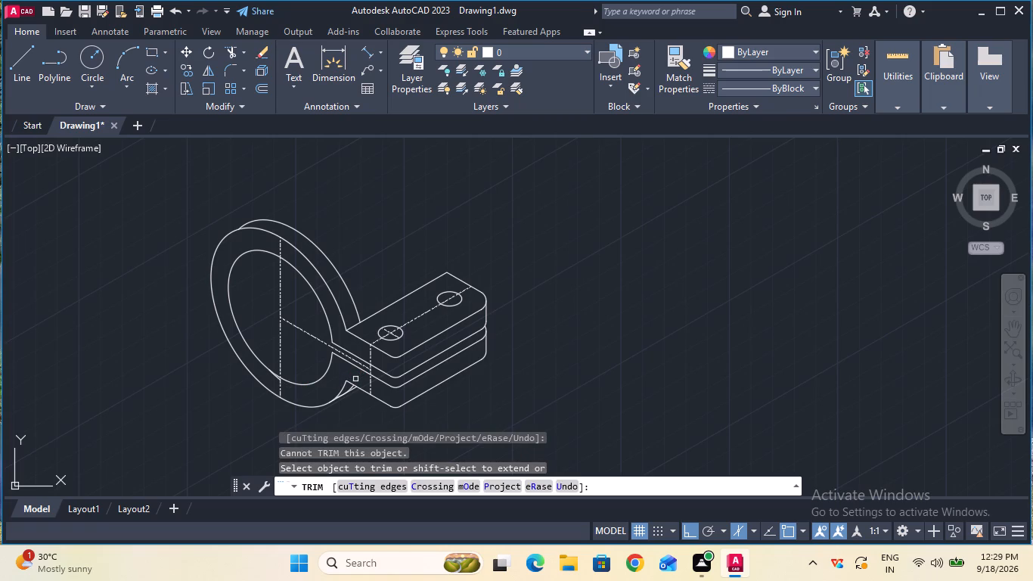
scroll(355, 379, "up", 1, "ctrl")
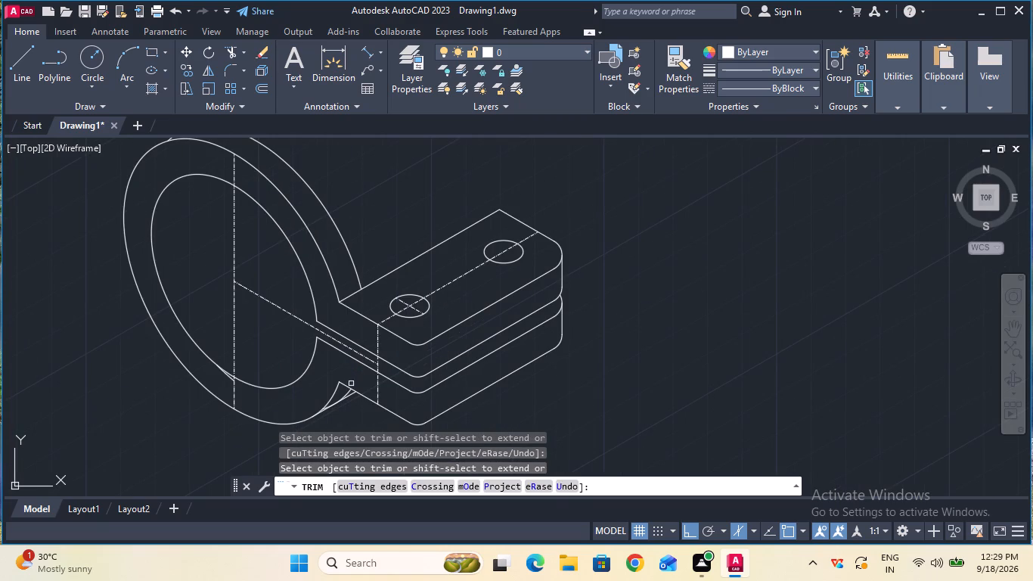
left_click(343, 393)
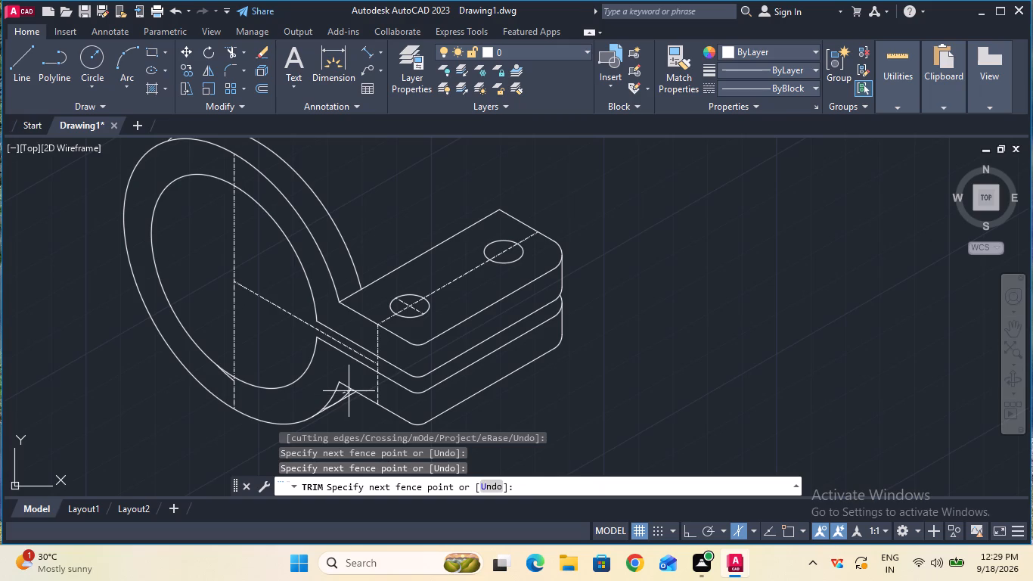
left_click(349, 393)
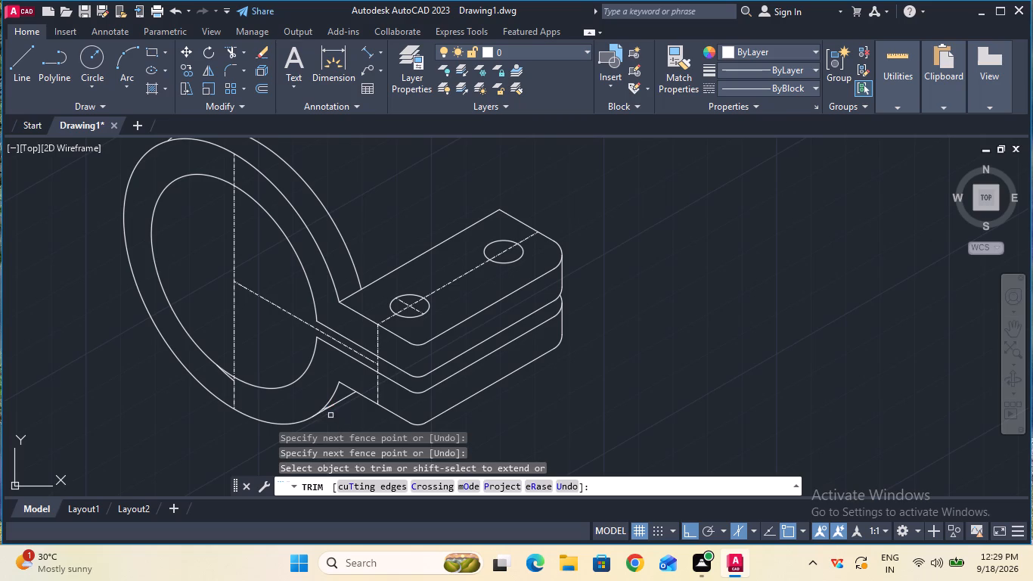
scroll(329, 414, "up", 3, "ctrl")
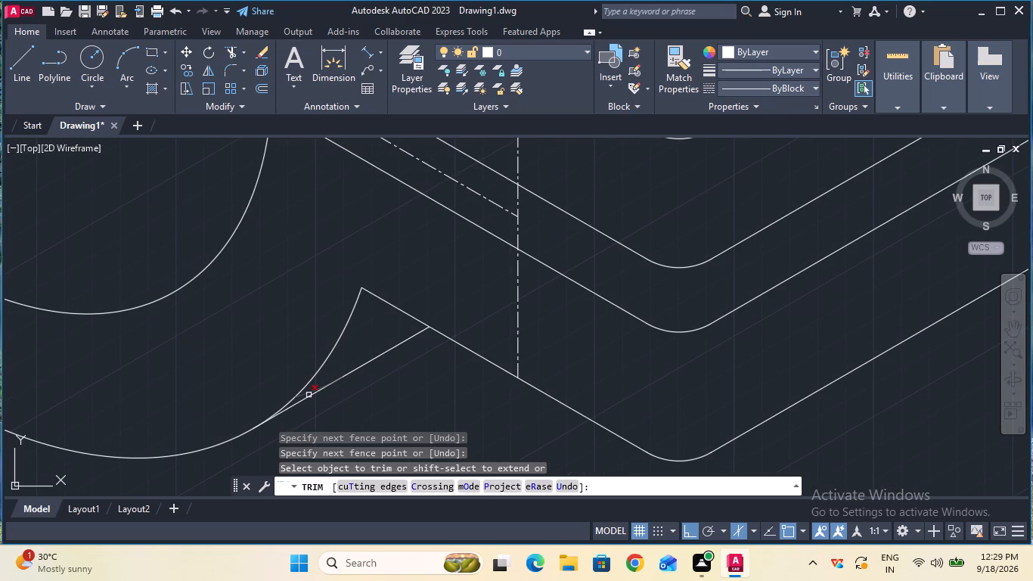
left_click(309, 395)
scroll(344, 396, "down", 3, "ctrl")
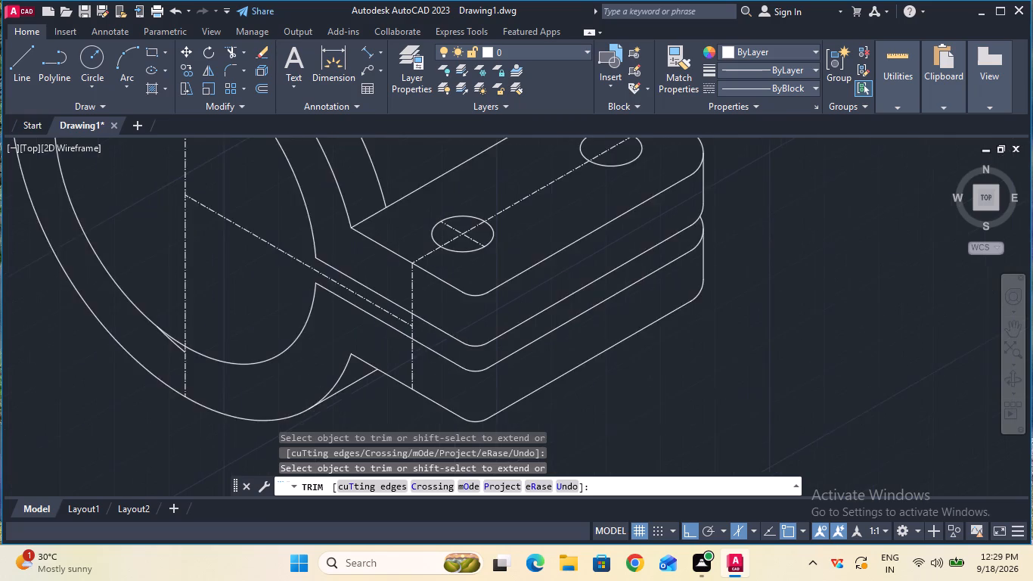
scroll(344, 396, "down", 1, "ctrl")
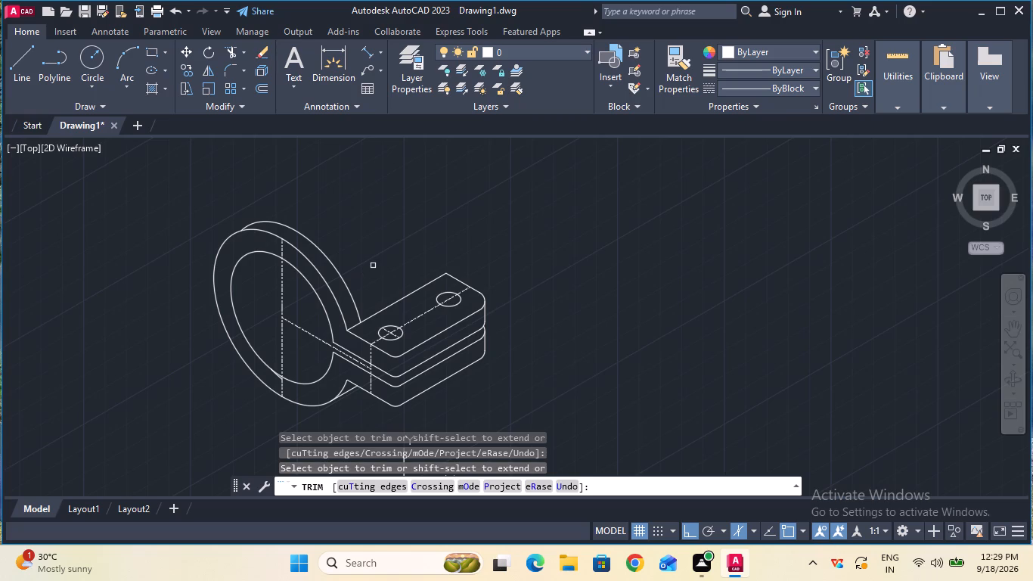
Set the current linetype to CENTER.
key("Escape")
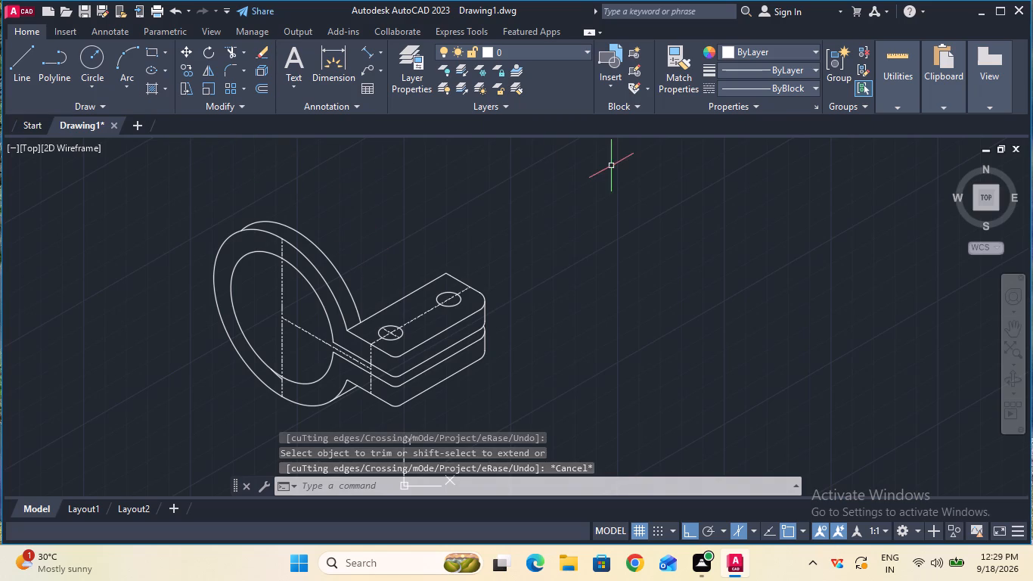
left_click(758, 81)
left_click(757, 136)
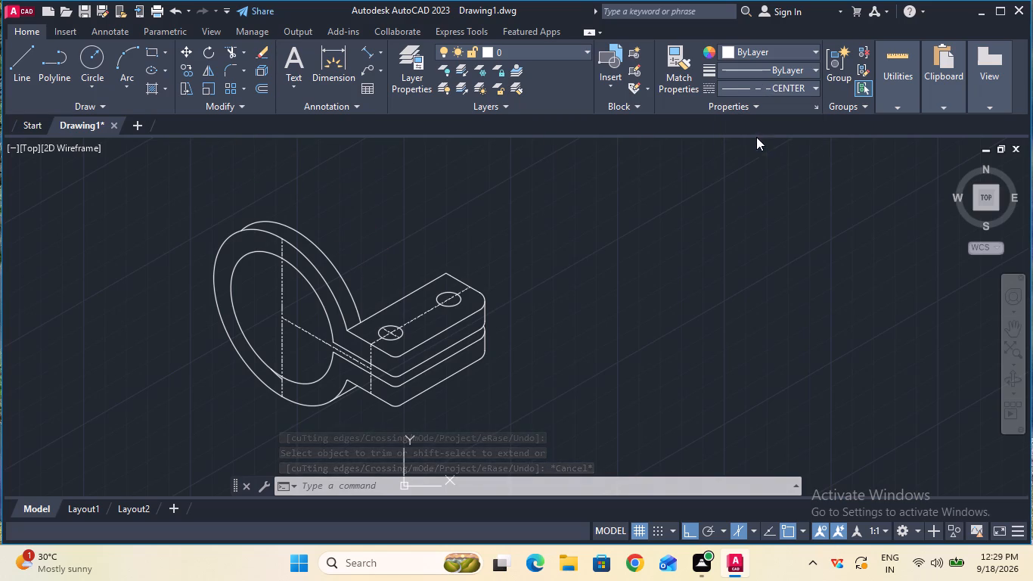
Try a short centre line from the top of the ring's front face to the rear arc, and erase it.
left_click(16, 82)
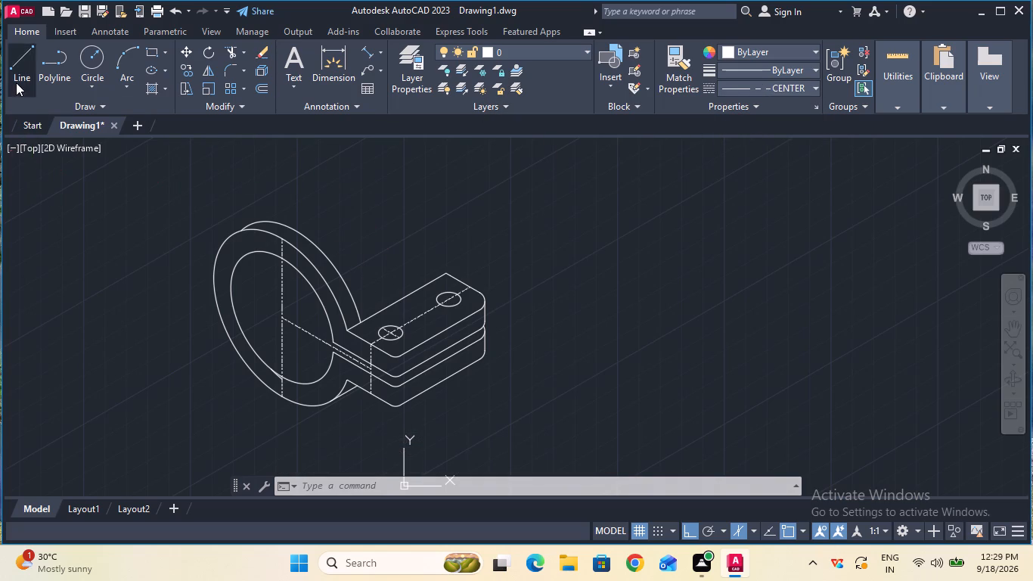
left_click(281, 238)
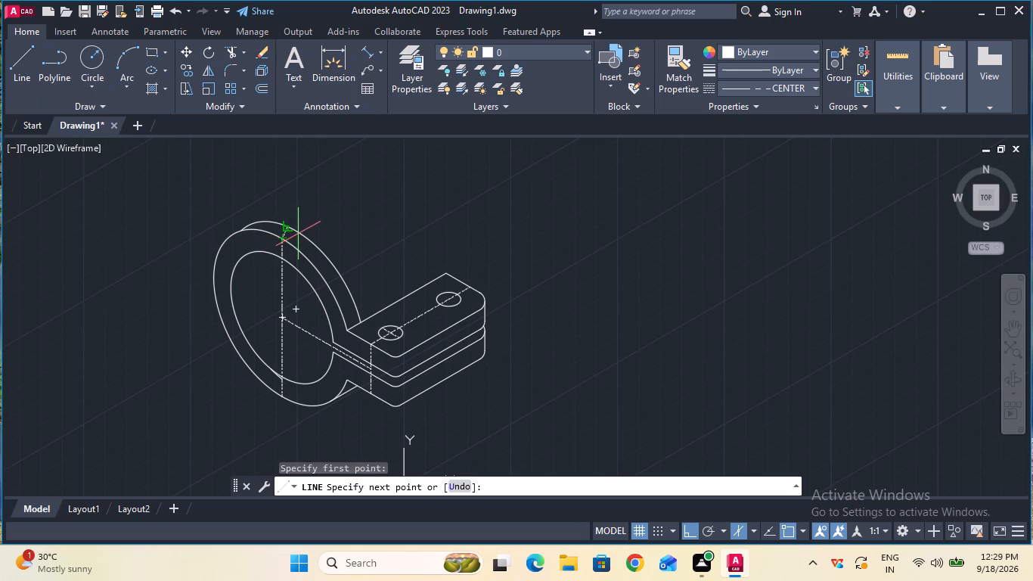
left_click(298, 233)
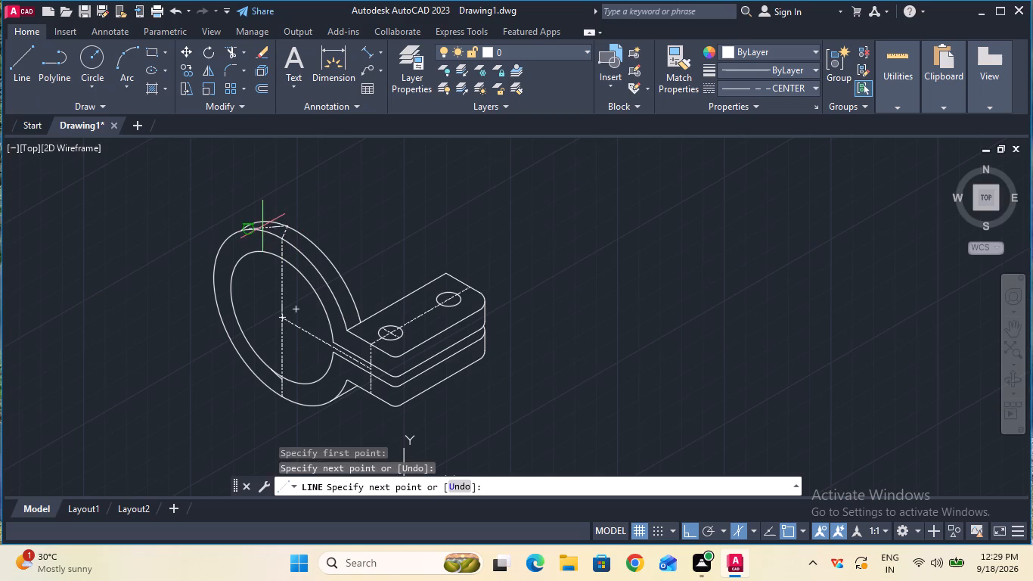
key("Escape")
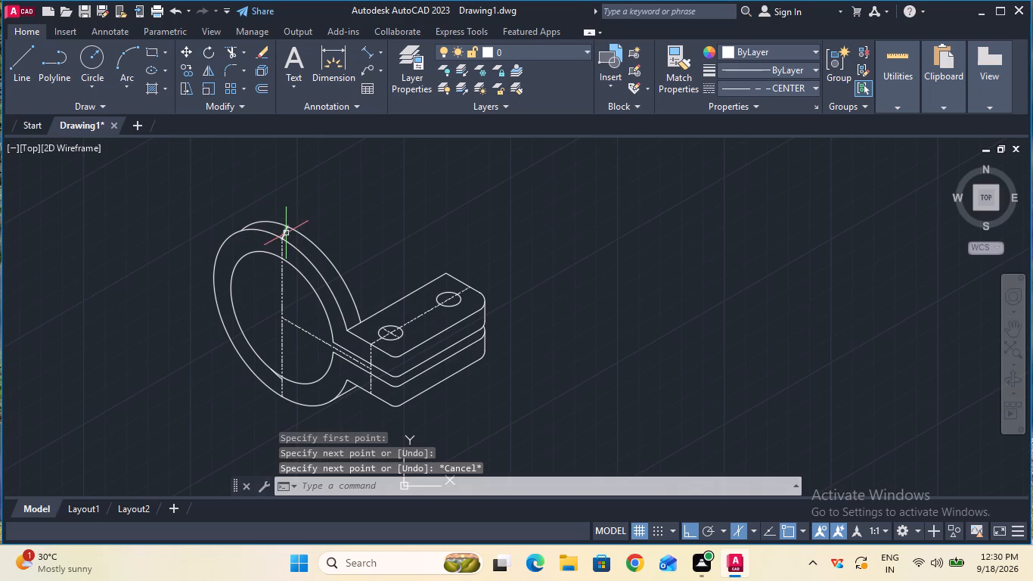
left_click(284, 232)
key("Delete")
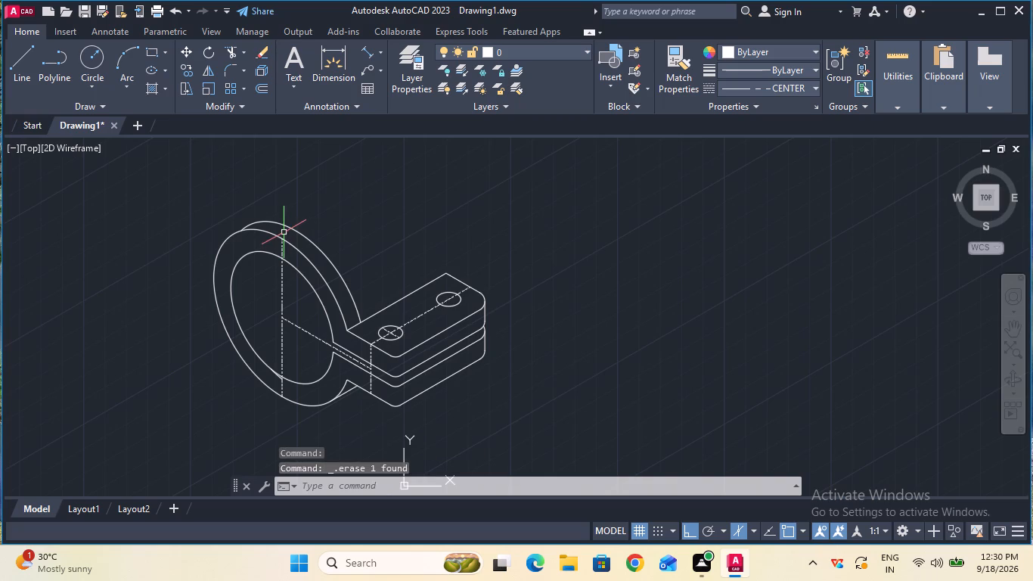
Draw a 32 mm centre line along the 30° depth direction from the top of the ring's vertical centre line.
key("F5")
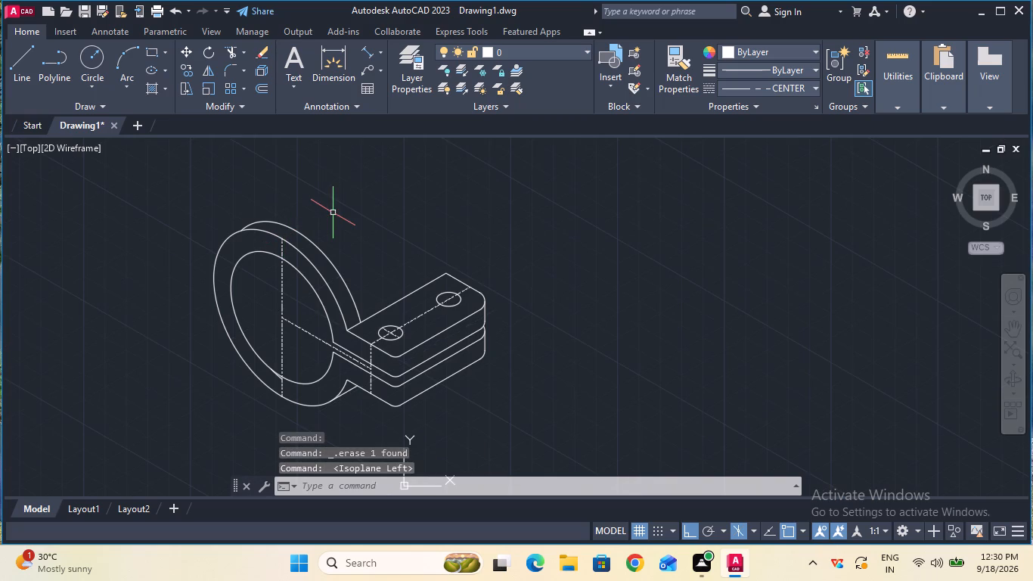
key("F5")
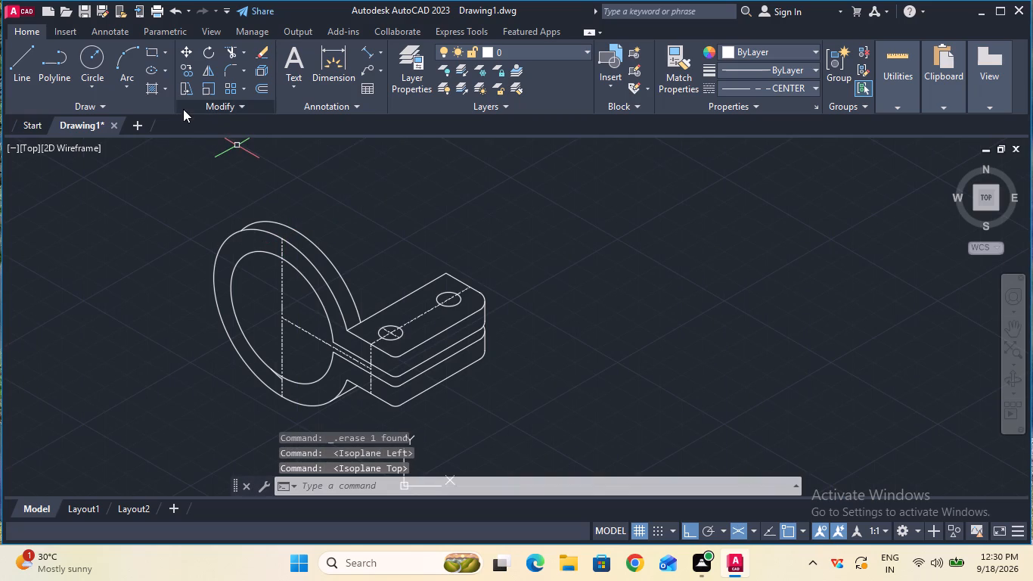
left_click(29, 73)
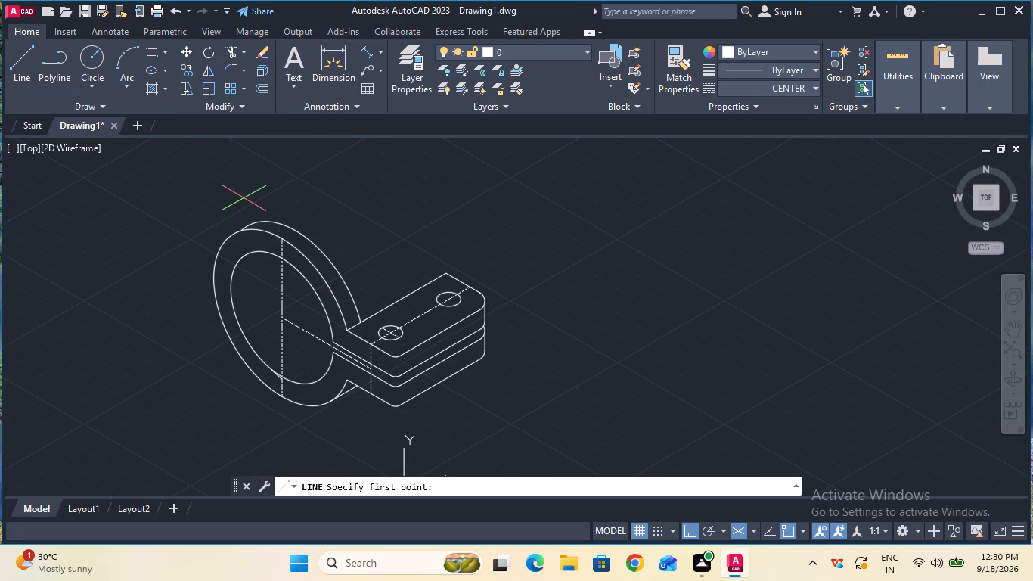
left_click(286, 242)
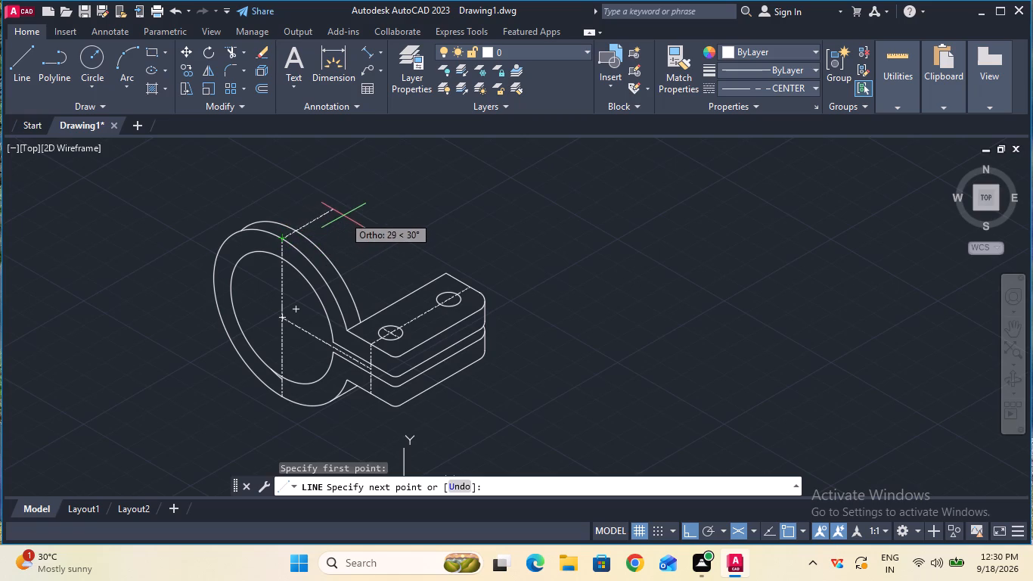
type("32")
key("Return")
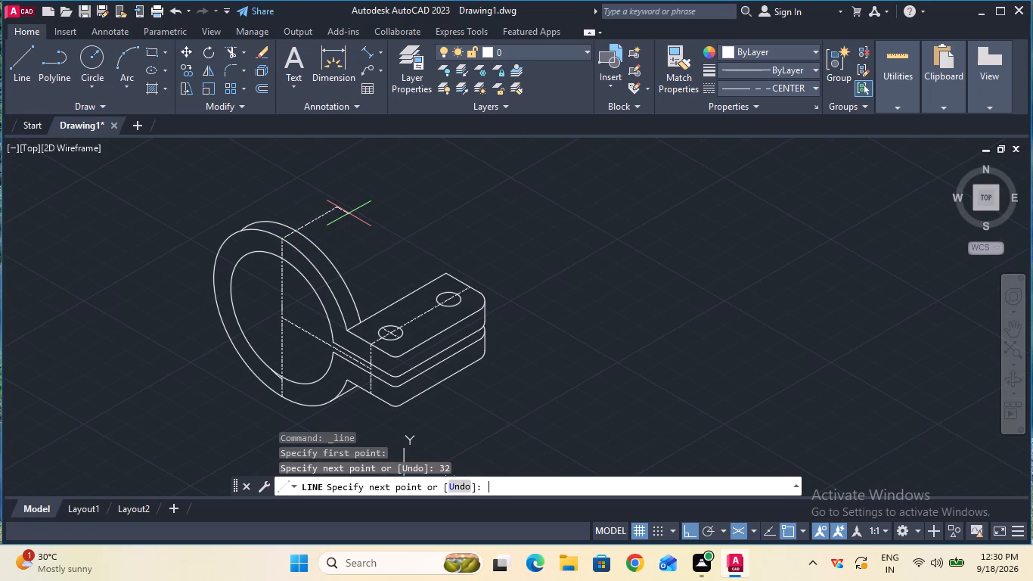
key("Escape")
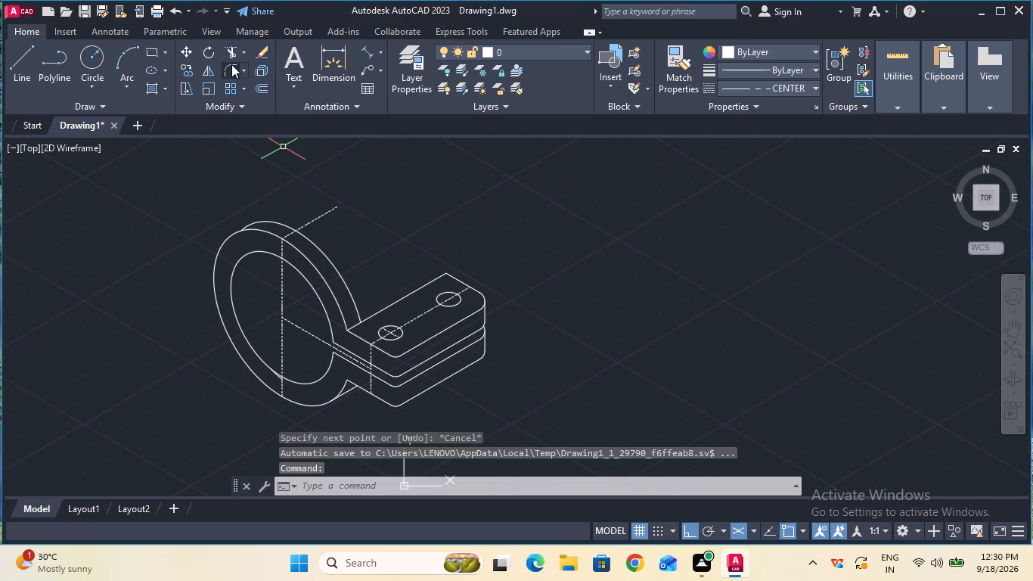
Trim the part of the depth centre line that extends beyond the ring's rear arc.
left_click(231, 57)
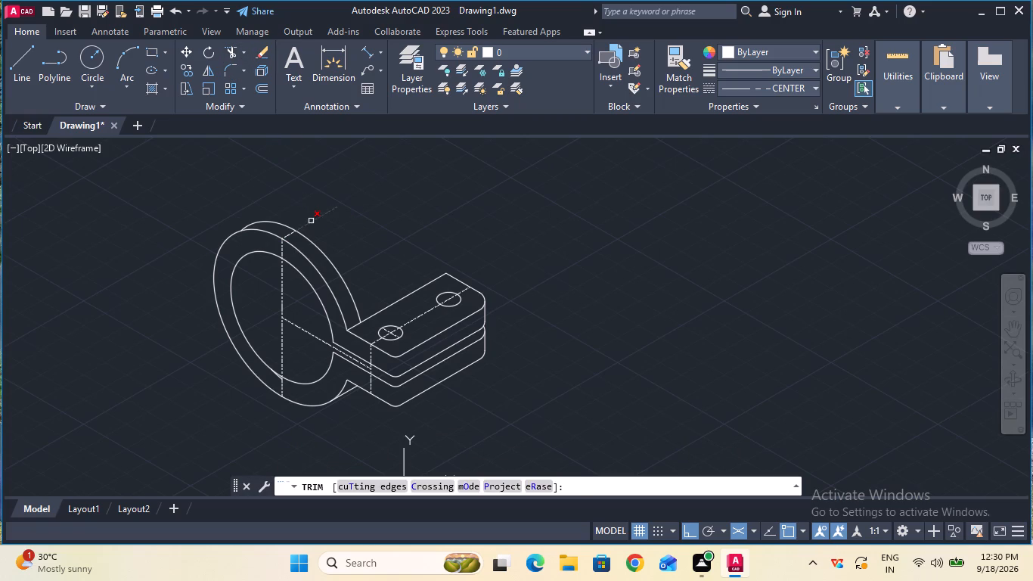
left_click(311, 221)
key("Escape")
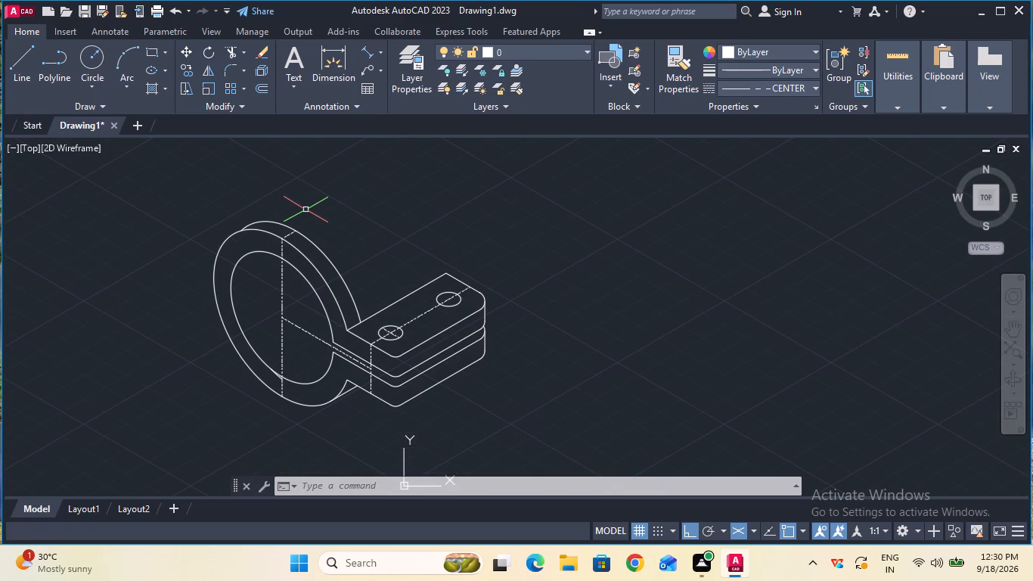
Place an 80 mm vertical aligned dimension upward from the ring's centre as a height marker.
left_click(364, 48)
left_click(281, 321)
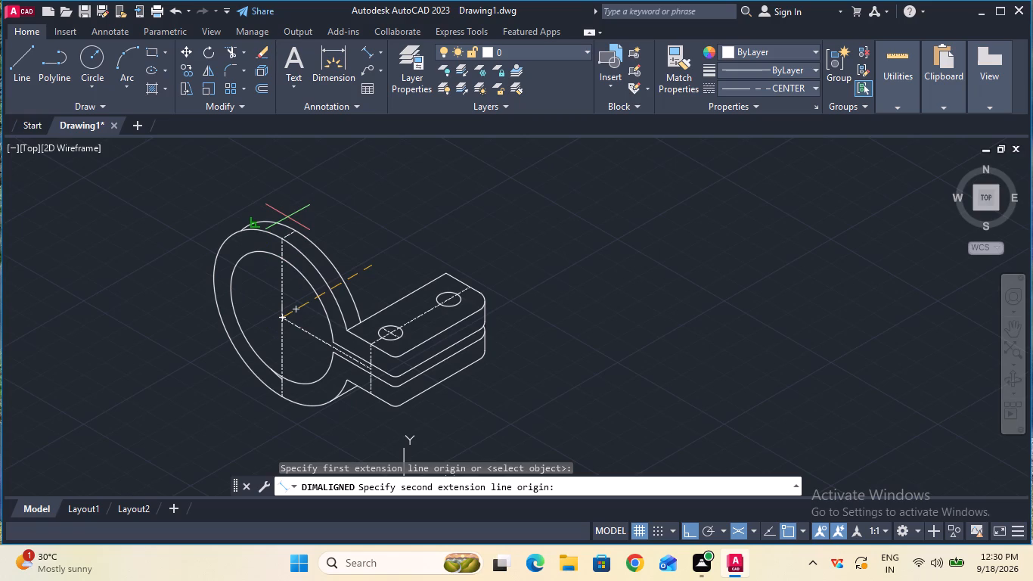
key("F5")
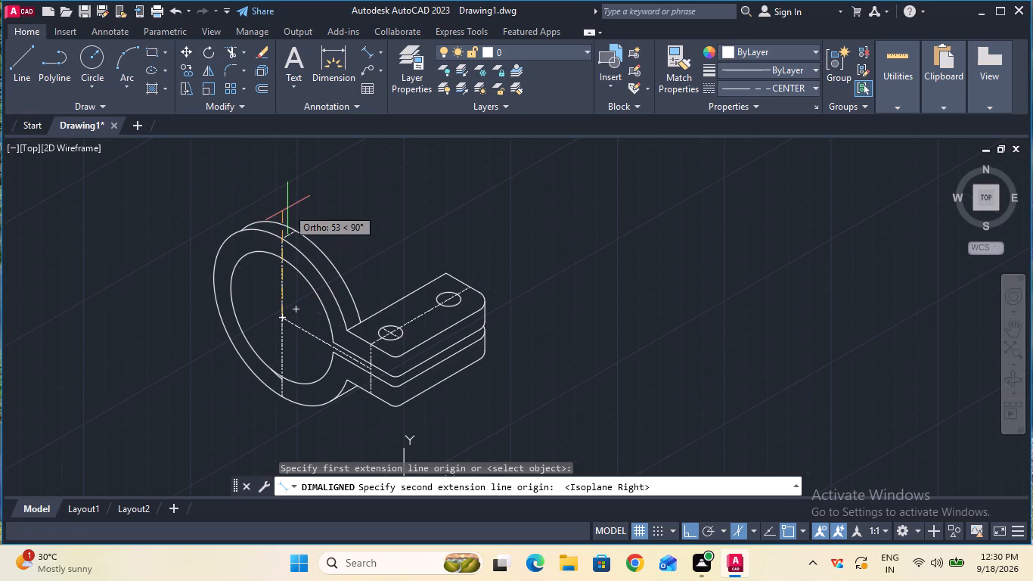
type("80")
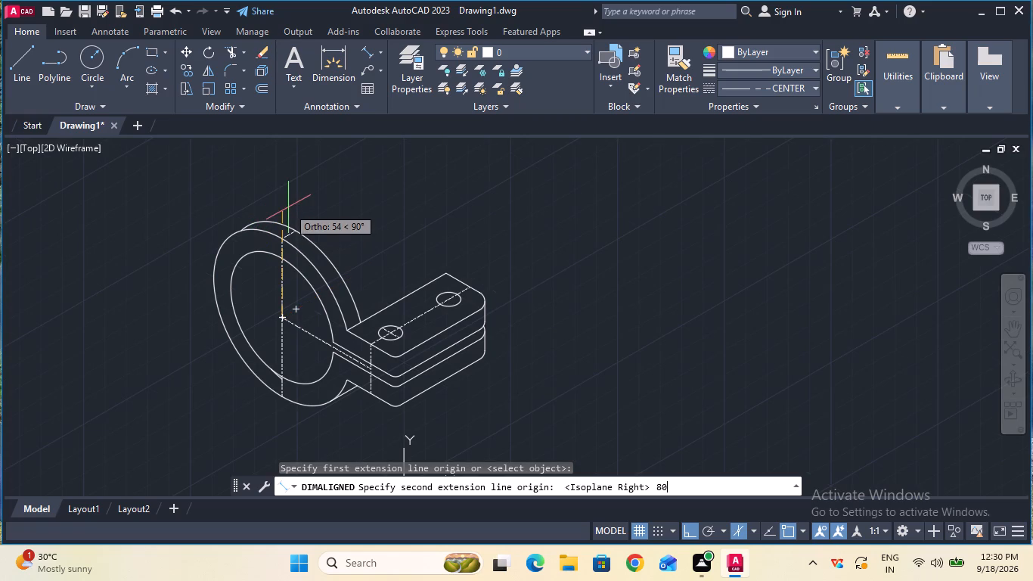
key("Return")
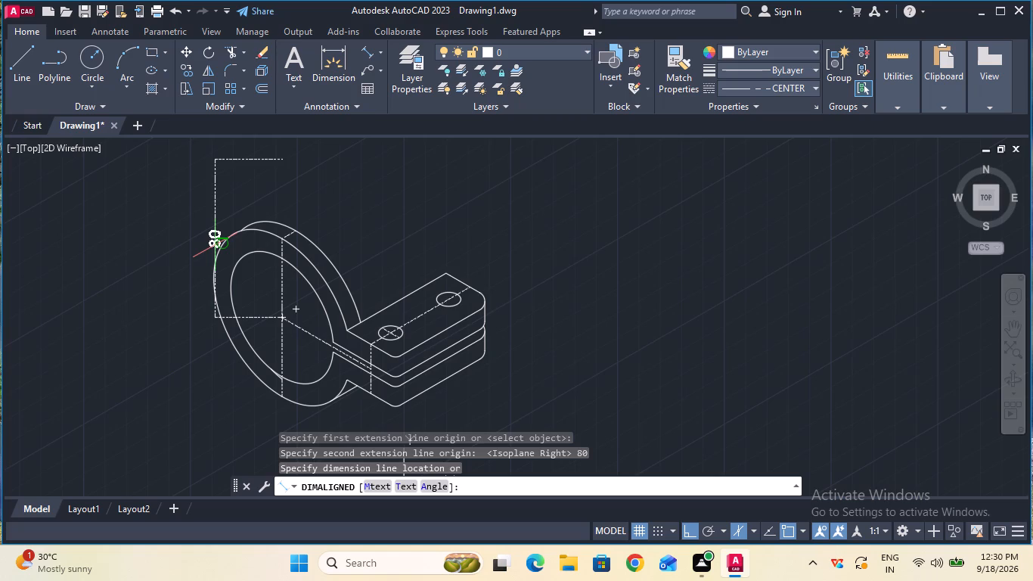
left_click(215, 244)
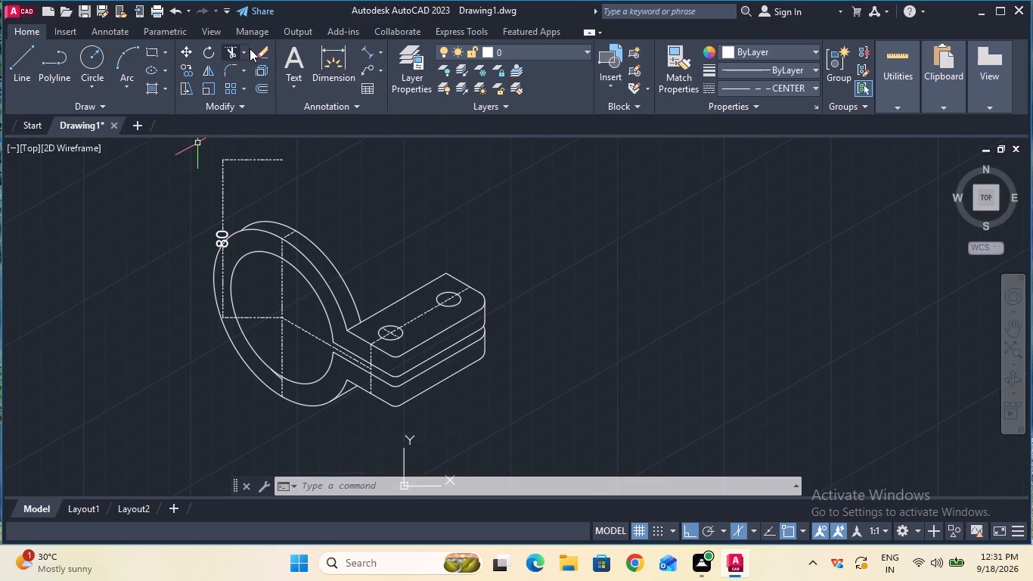
Measure the vertical distance from the depth centre line's rear end up to the level of the 80 mm dimension's top.
left_click(364, 50)
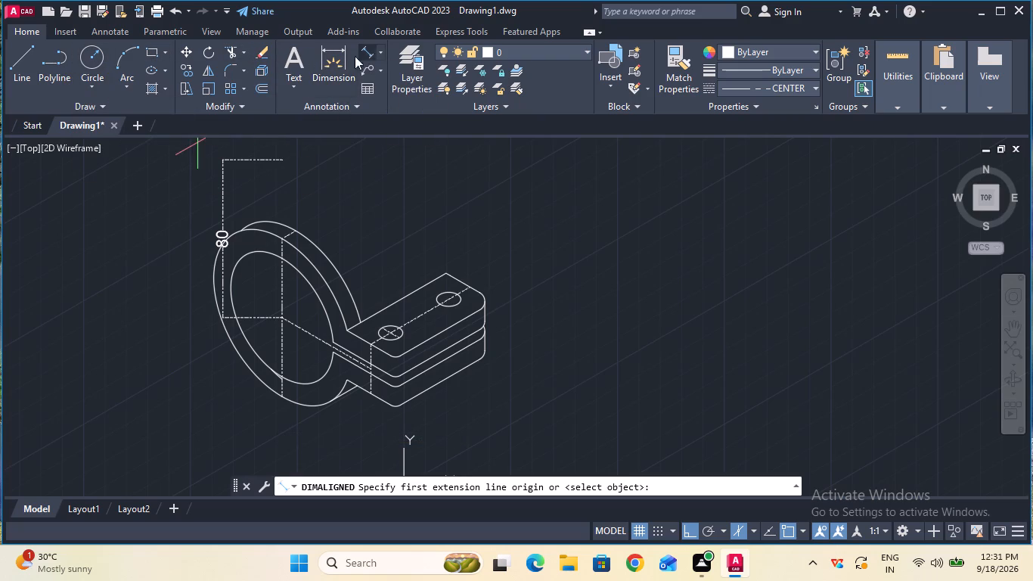
left_click(293, 233)
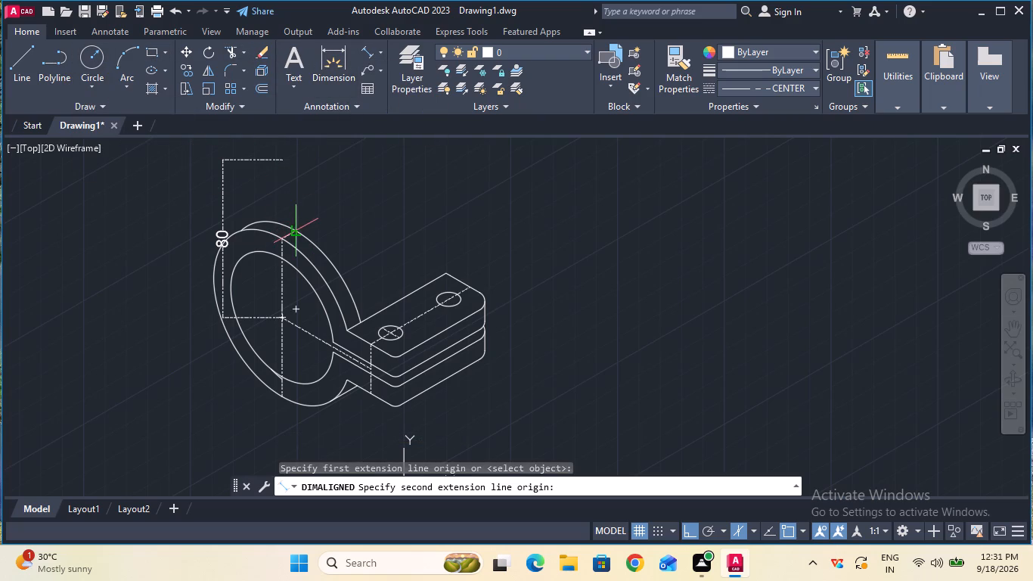
left_click(289, 163)
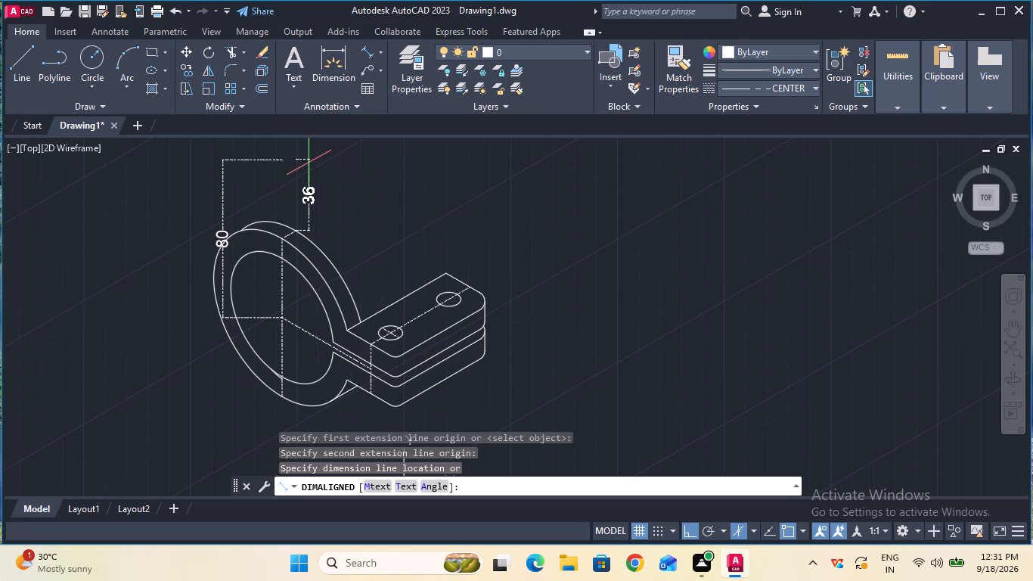
key("Escape")
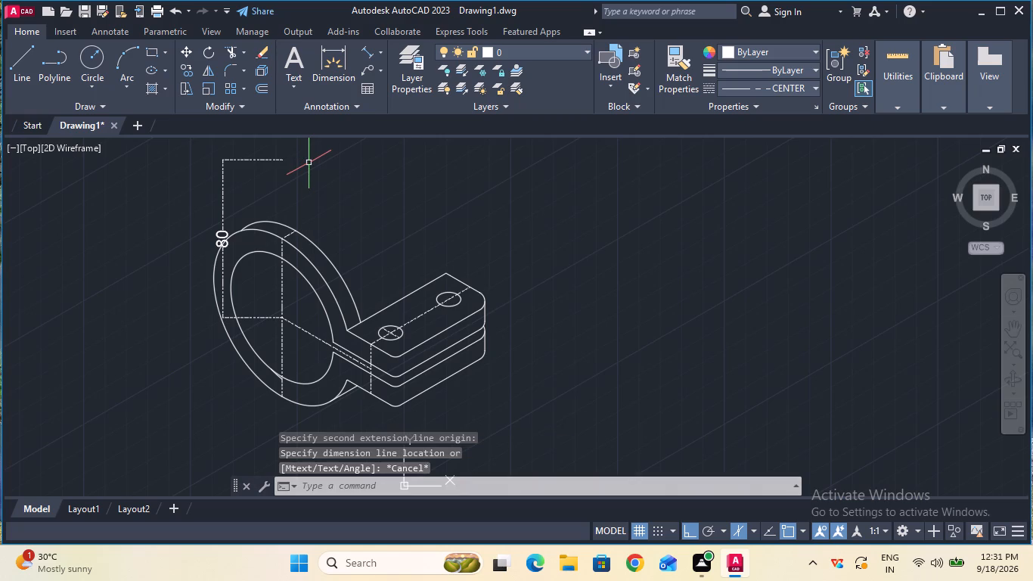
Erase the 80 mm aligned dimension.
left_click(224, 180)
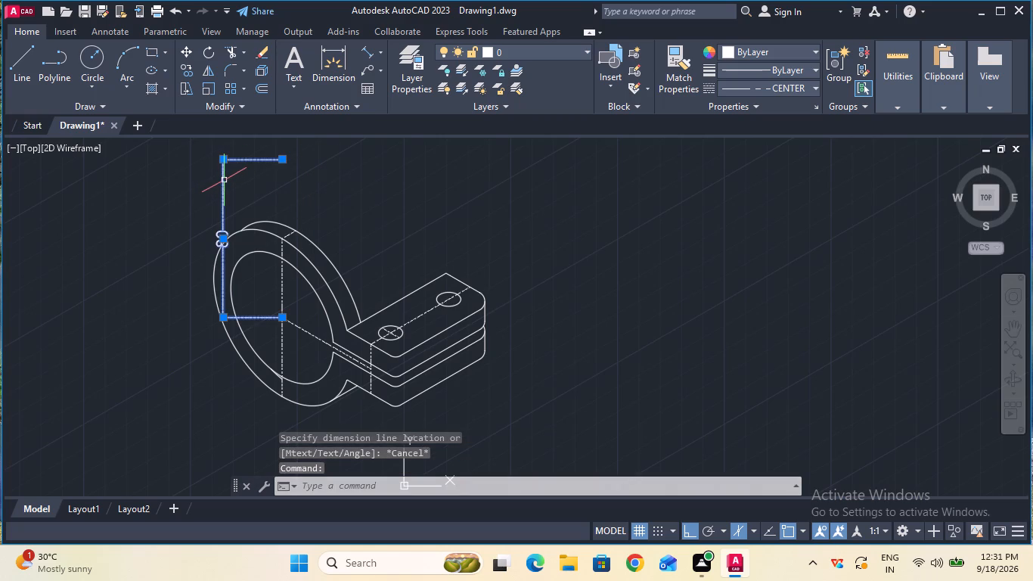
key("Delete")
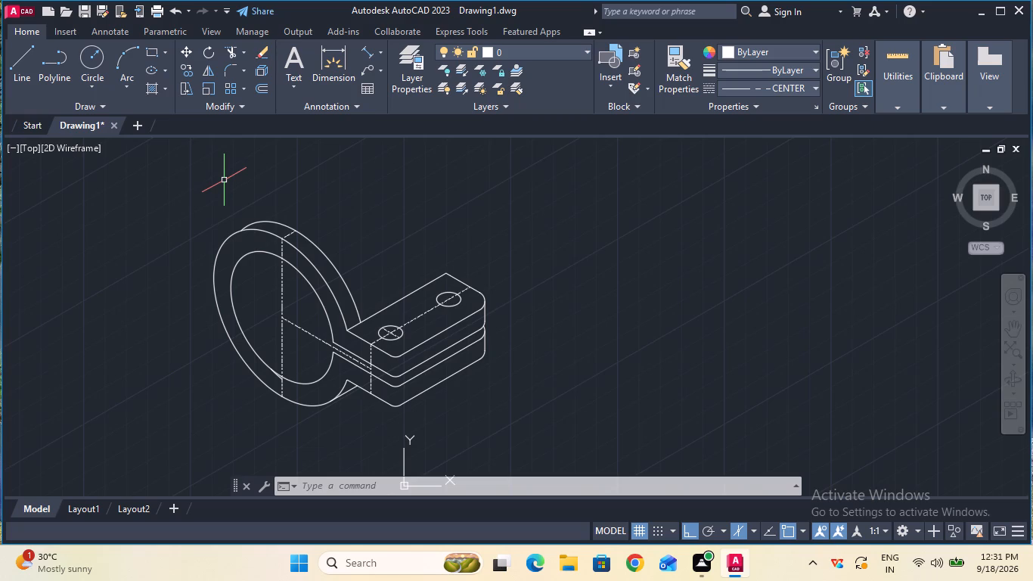
Measure the vertical distance from the top of the ring's front face to the ring's centre.
double_click(365, 54)
double_click(280, 240)
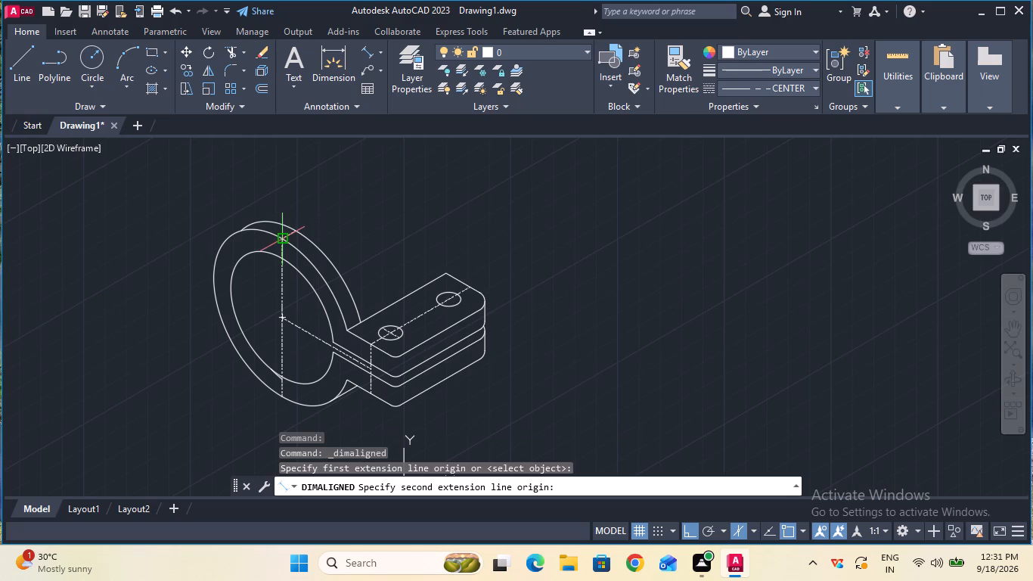
left_click(284, 318)
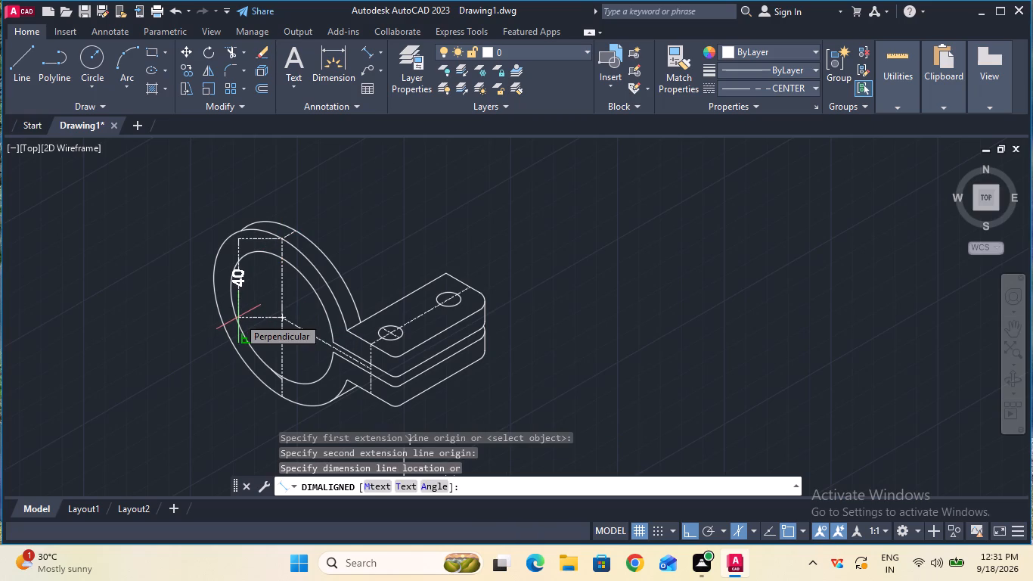
key("Escape")
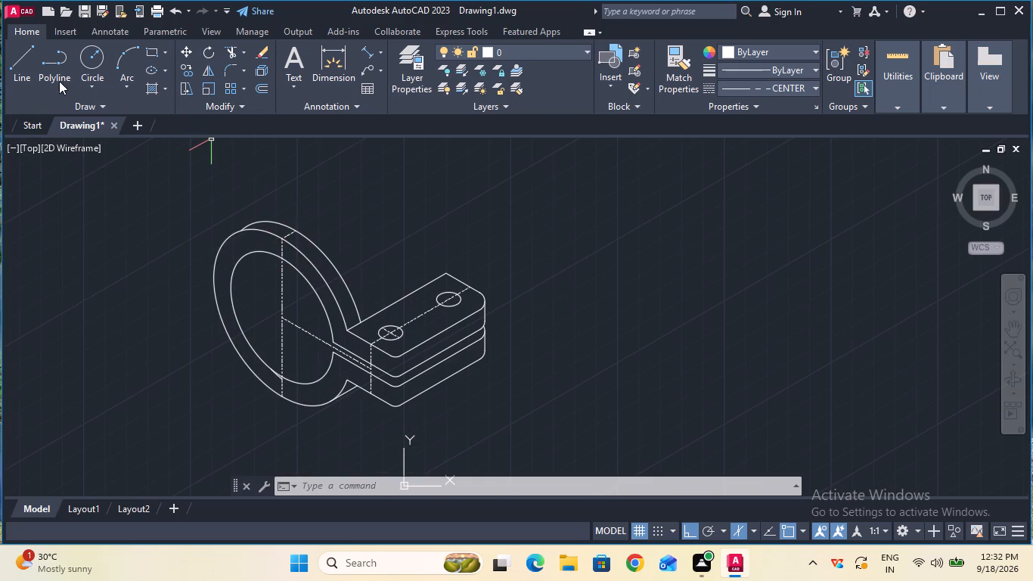
Draw a 40 mm vertical centre line upward from the depth centre line's end on the ring's rear arc.
left_click(20, 63)
left_click(296, 231)
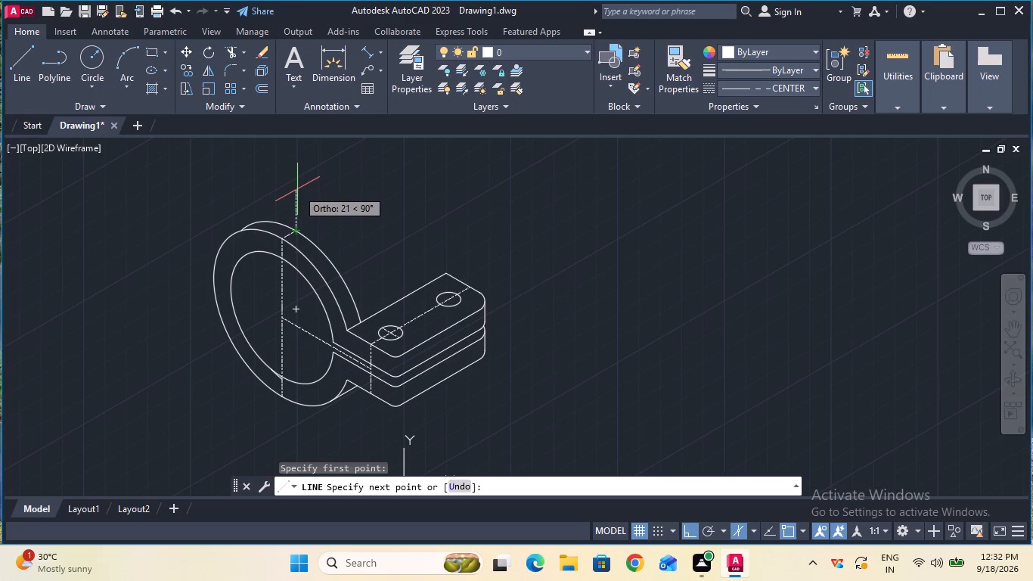
key("4")
key("0")
key("Return")
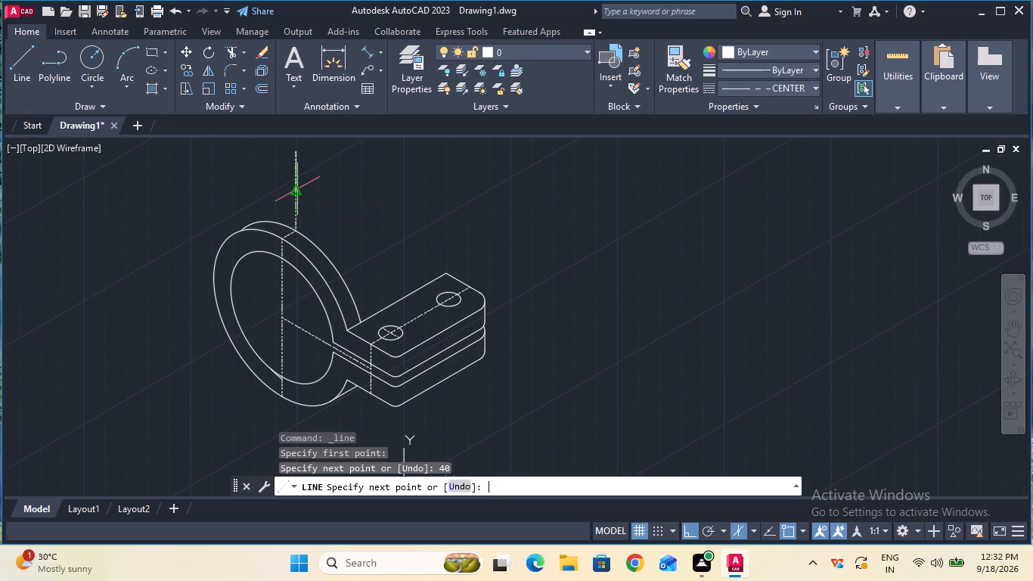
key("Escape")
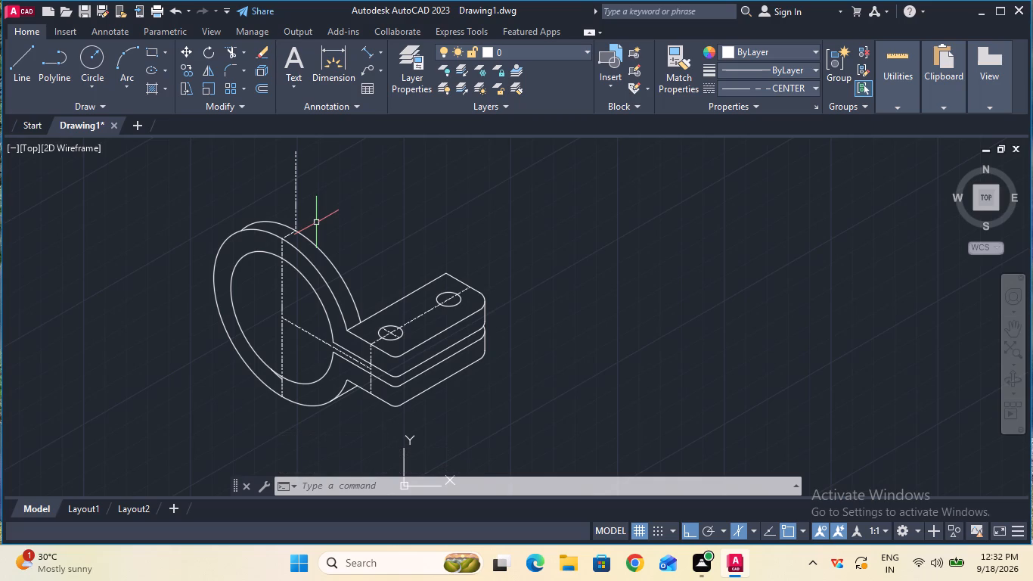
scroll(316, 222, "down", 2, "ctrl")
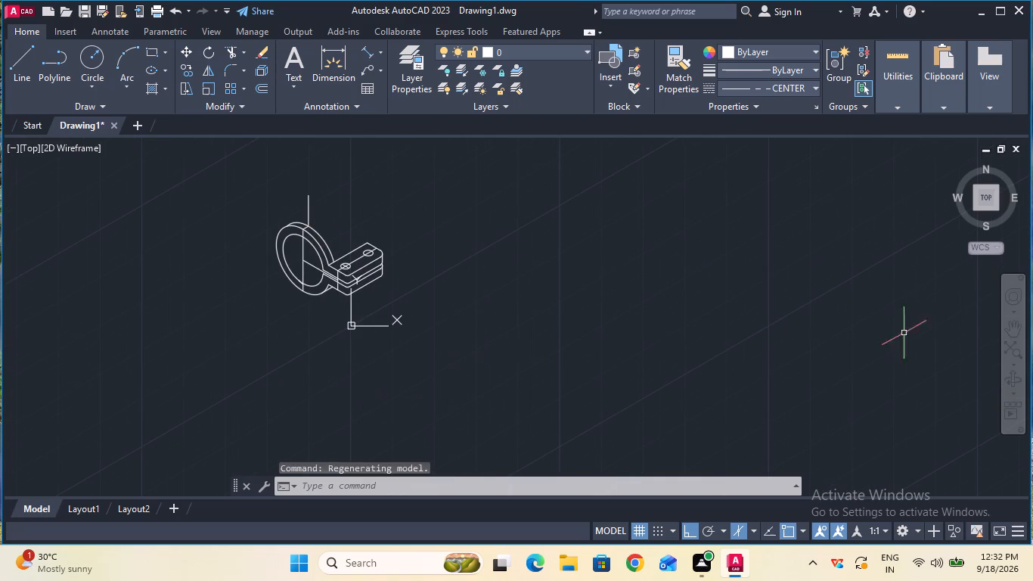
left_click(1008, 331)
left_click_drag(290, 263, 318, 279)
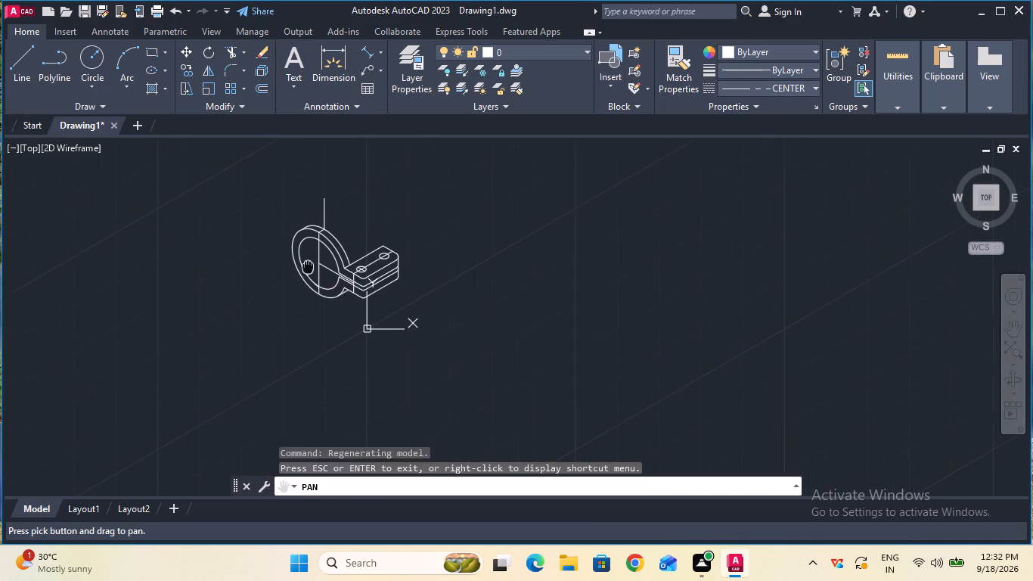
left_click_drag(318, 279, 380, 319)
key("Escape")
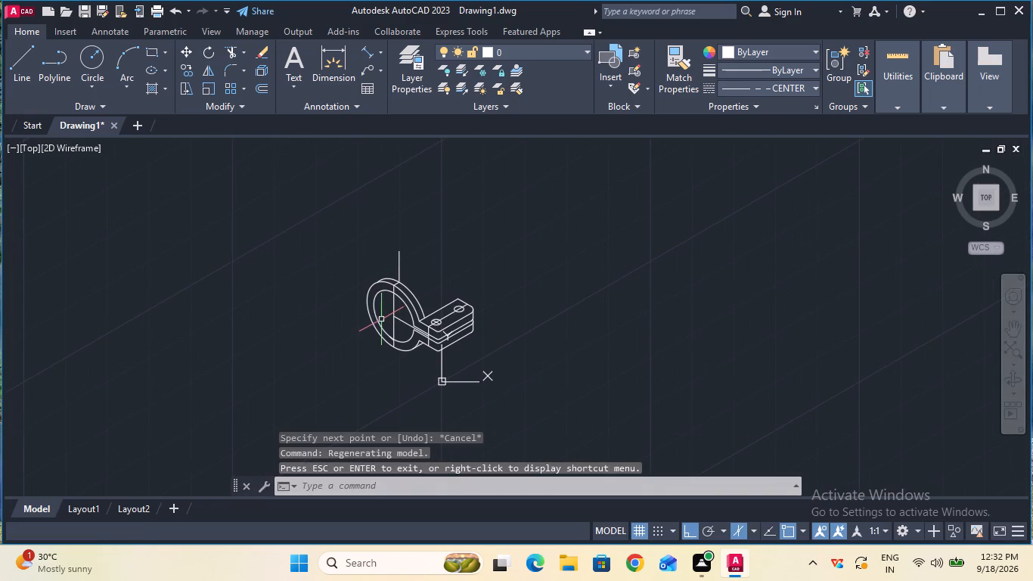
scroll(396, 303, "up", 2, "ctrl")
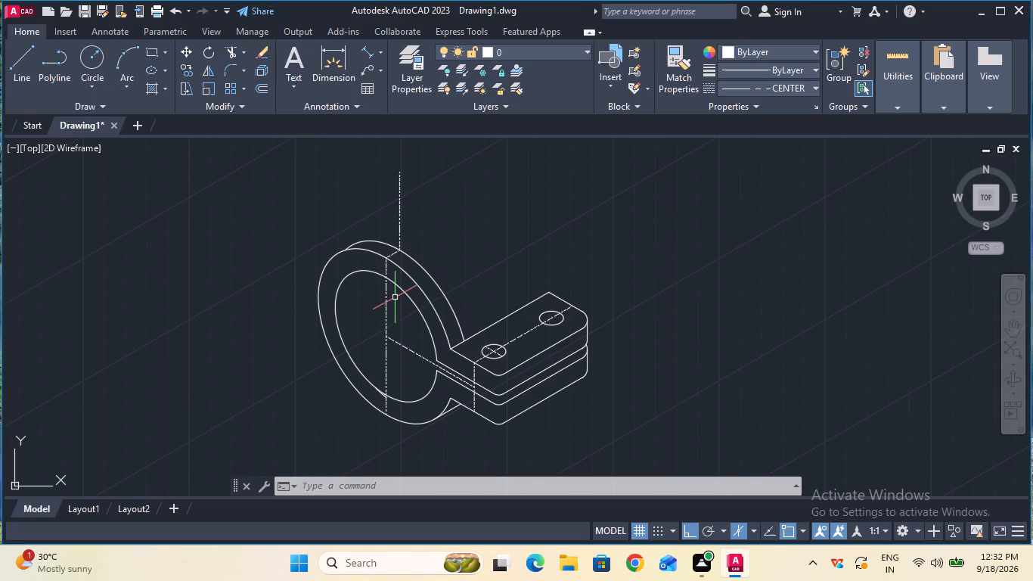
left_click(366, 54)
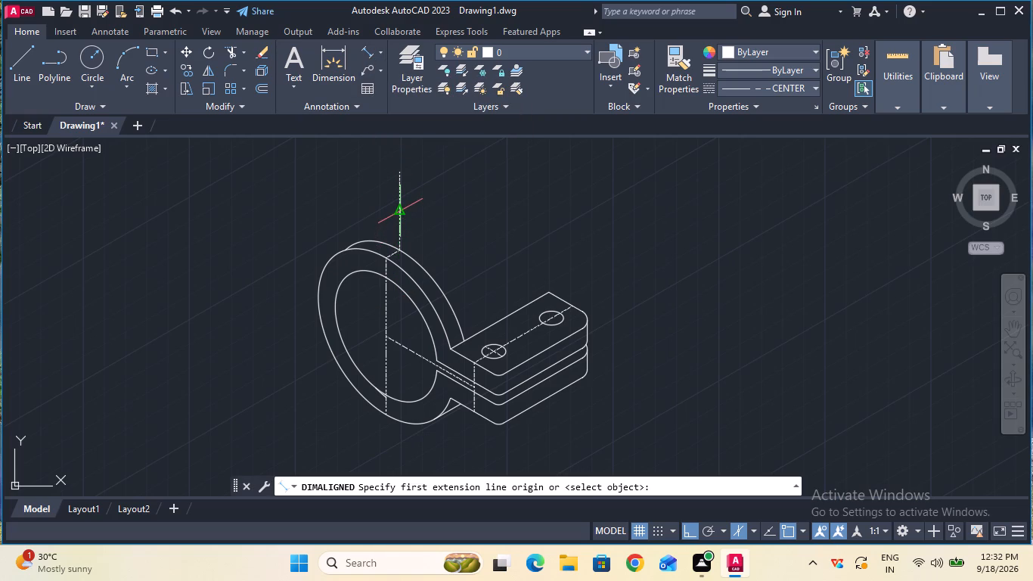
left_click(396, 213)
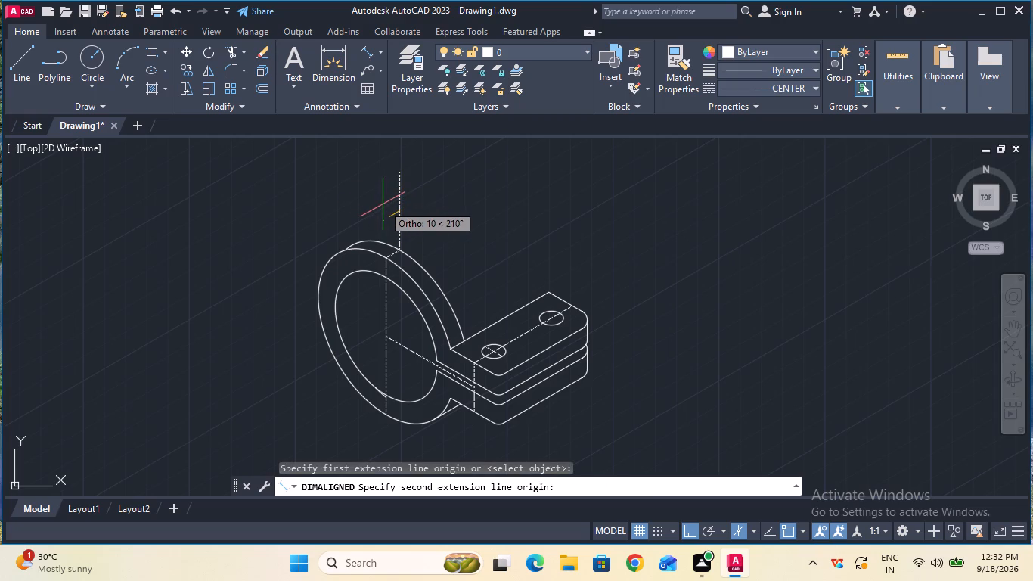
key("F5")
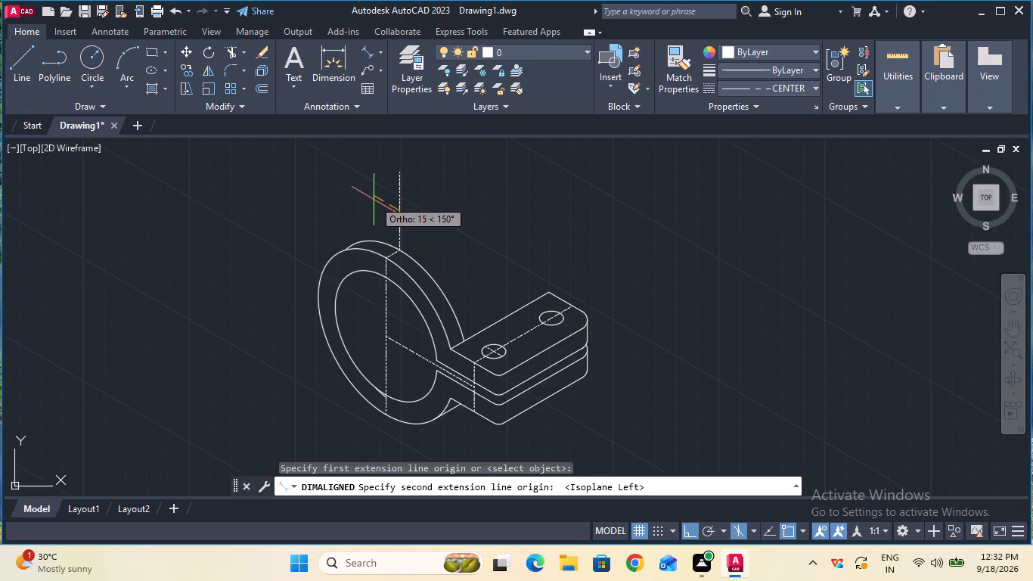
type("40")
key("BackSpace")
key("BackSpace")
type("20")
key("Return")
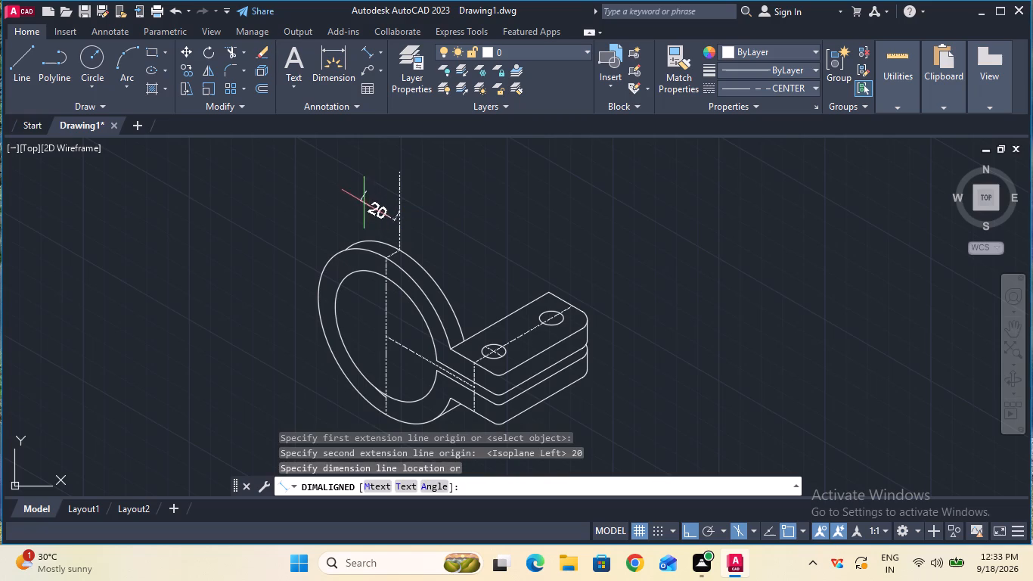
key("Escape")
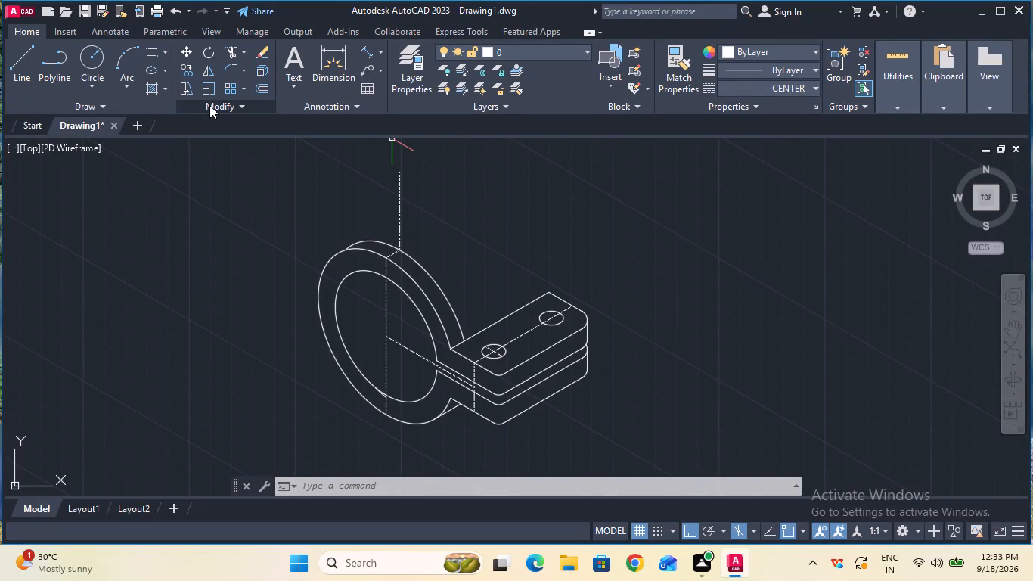
Draw two 20 mm centre lines from the midpoint of the upper vertical centre line, one at 150° and one at 330°.
key("F5")
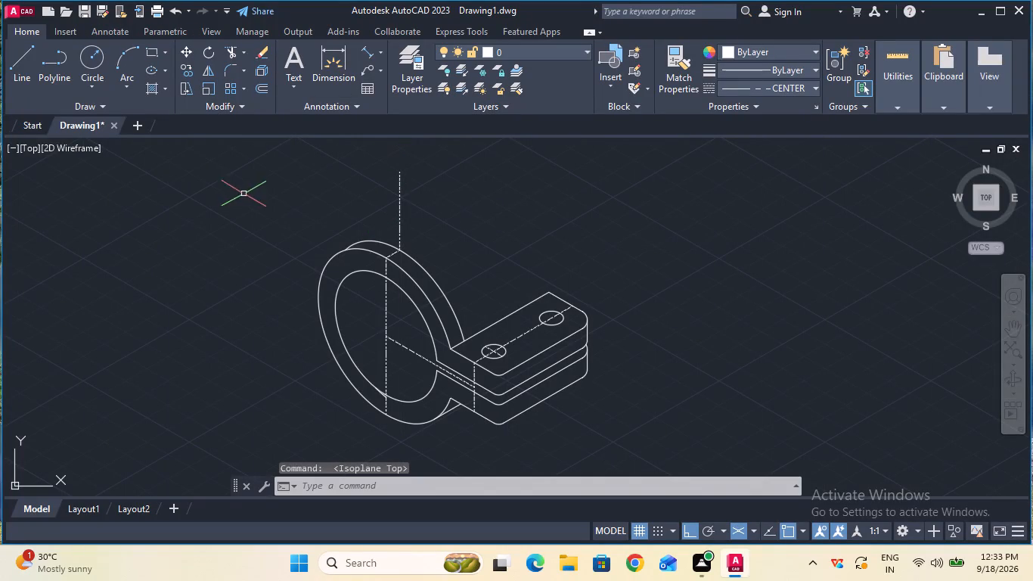
left_click(32, 75)
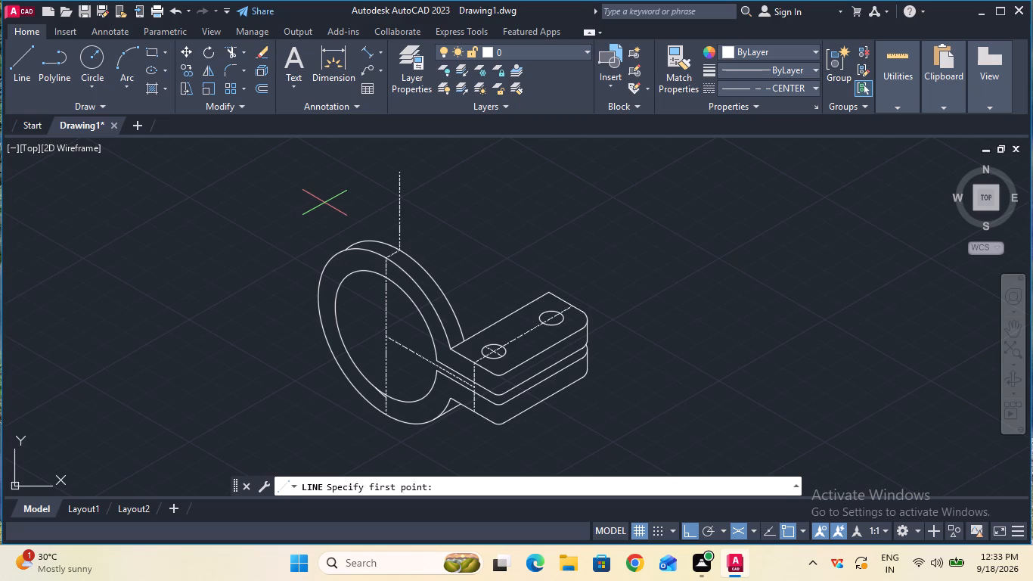
left_click(398, 216)
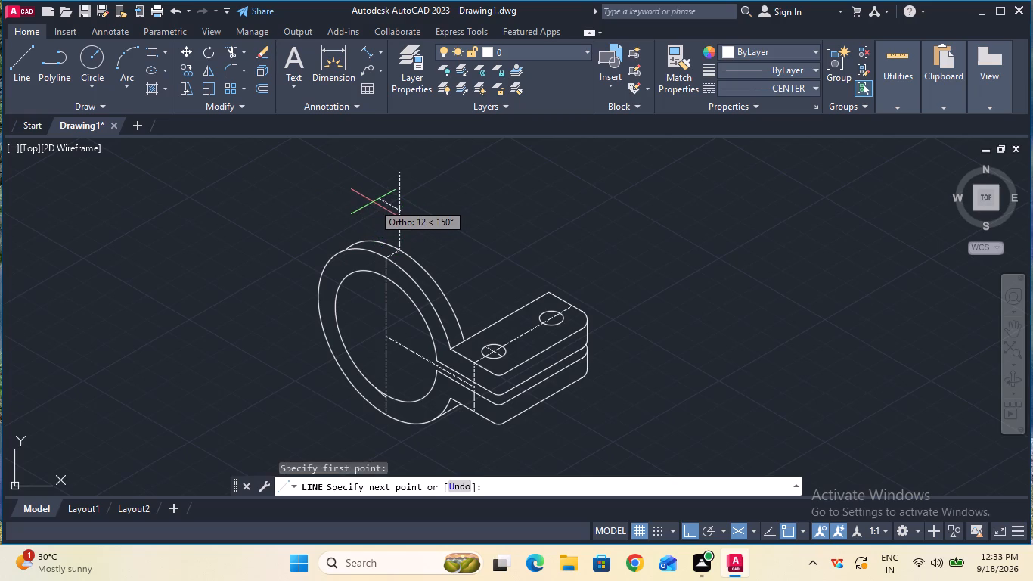
type("20")
key("Return")
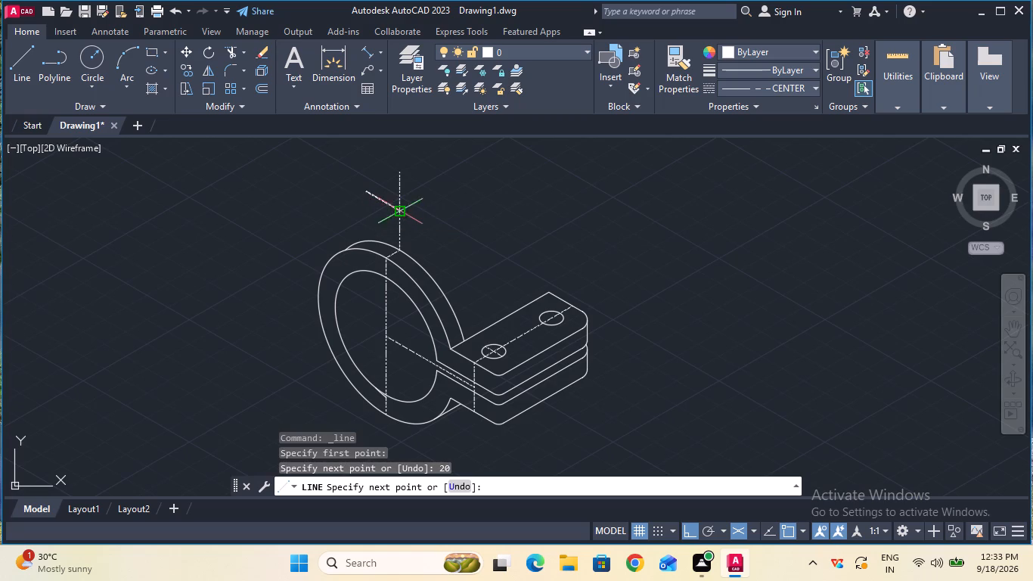
key("Escape")
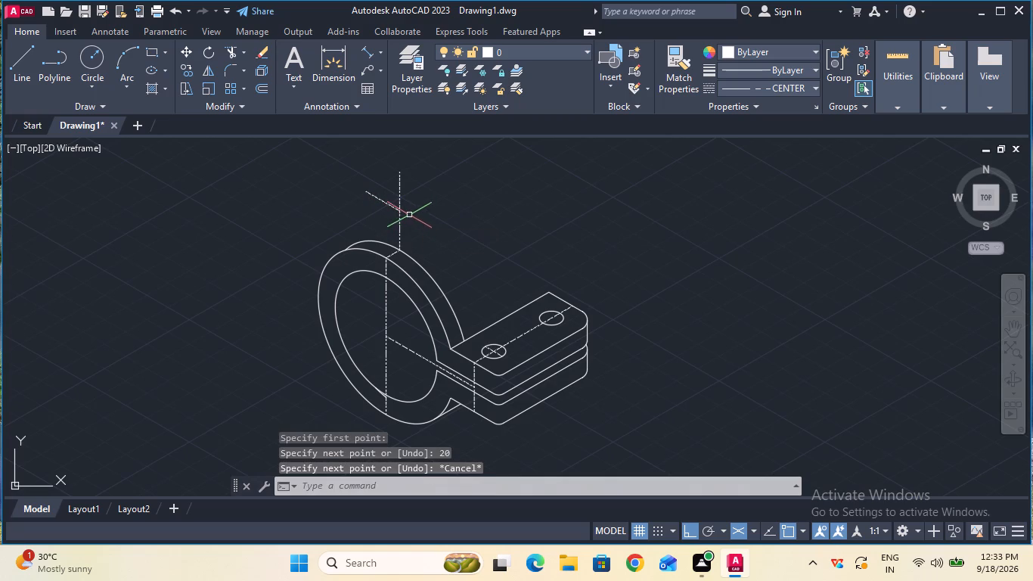
left_click(21, 70)
left_click(402, 213)
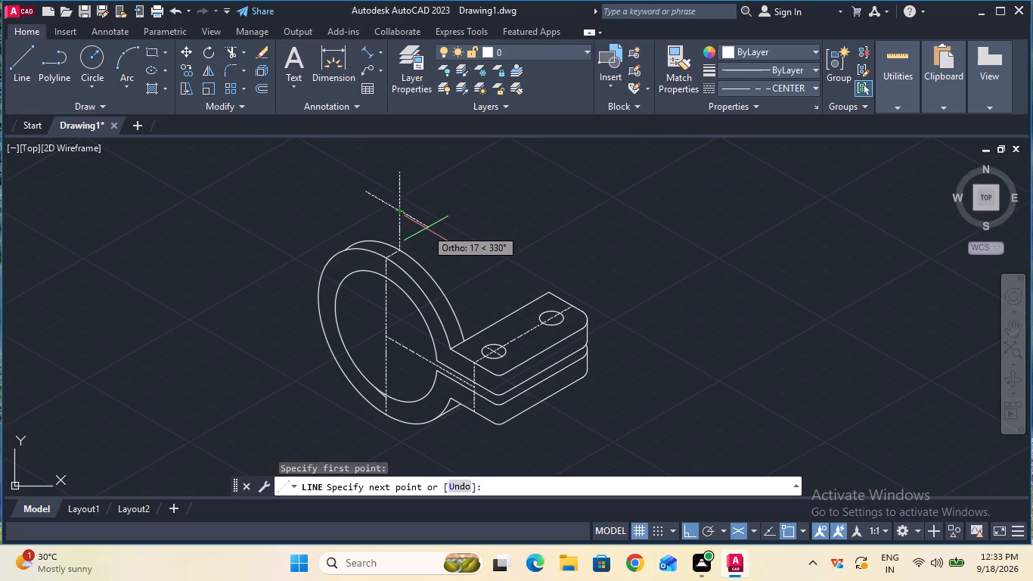
key("2")
key("0")
key("Return")
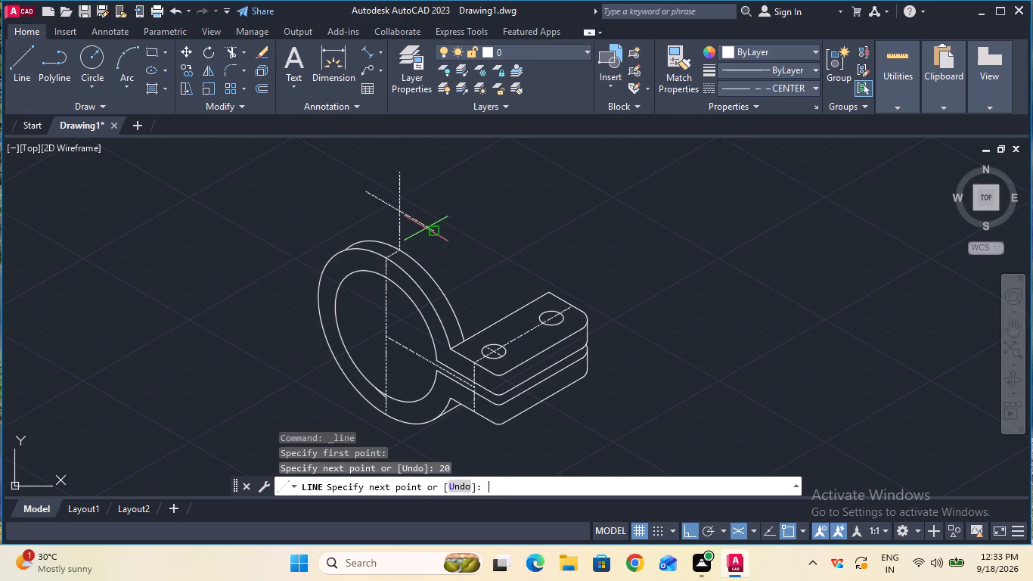
key("Escape")
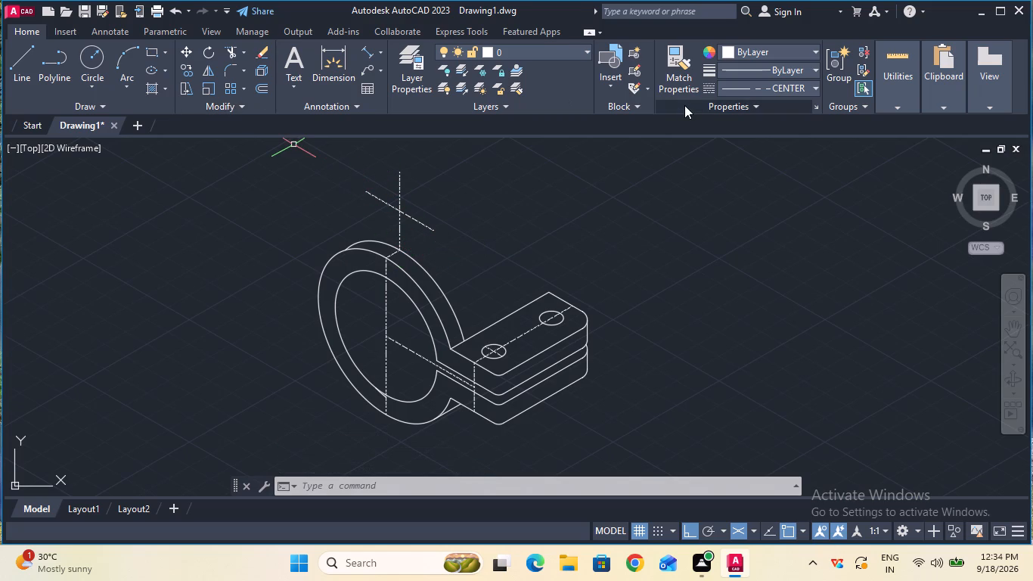
Draw a 16 mm vertical line downward from each outer end of the two 20 mm centre lines, using the ByBlock linetype.
left_click(730, 83)
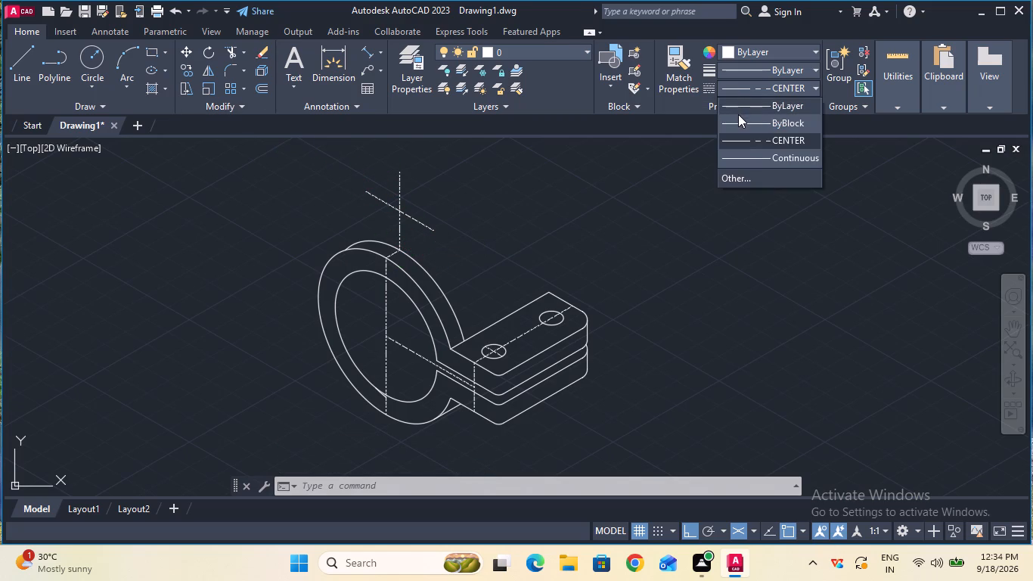
left_click(740, 123)
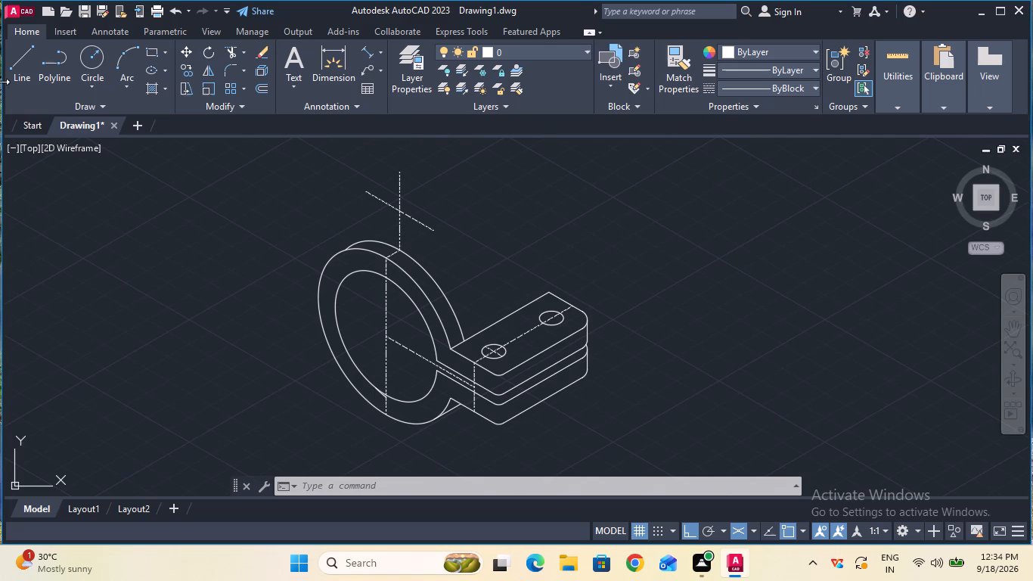
left_click(12, 77)
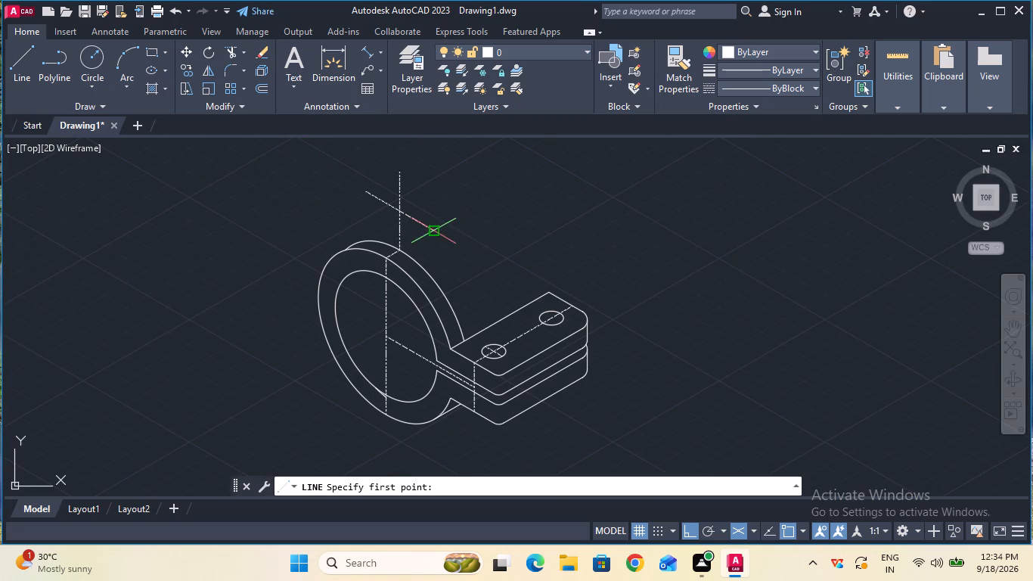
left_click(433, 231)
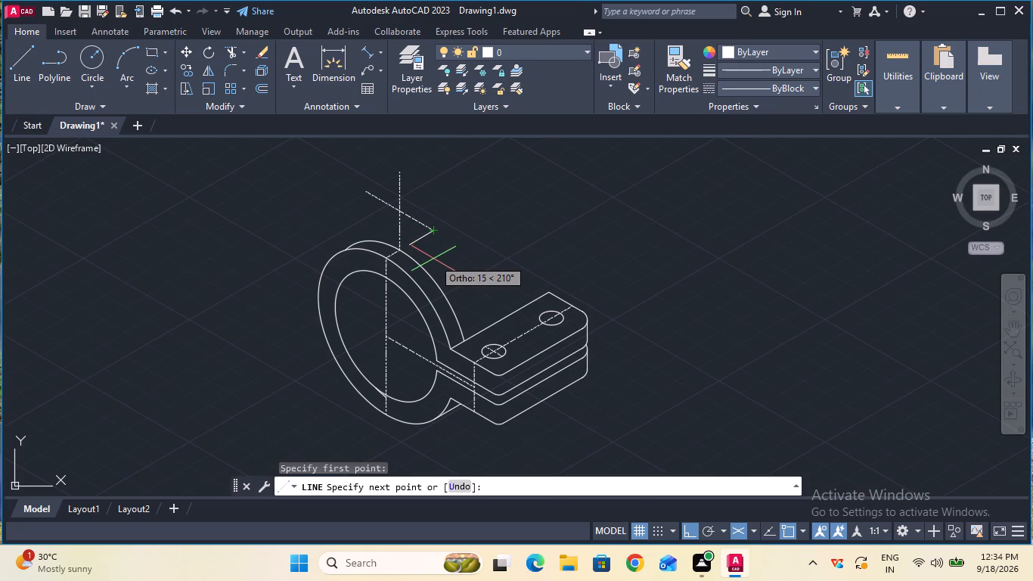
key("F5")
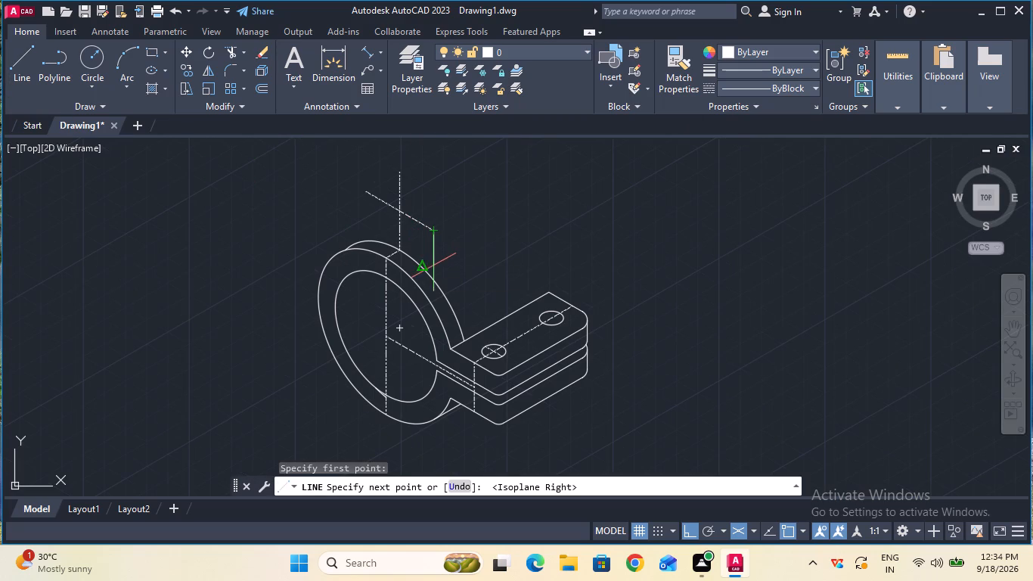
type("16")
key("Return")
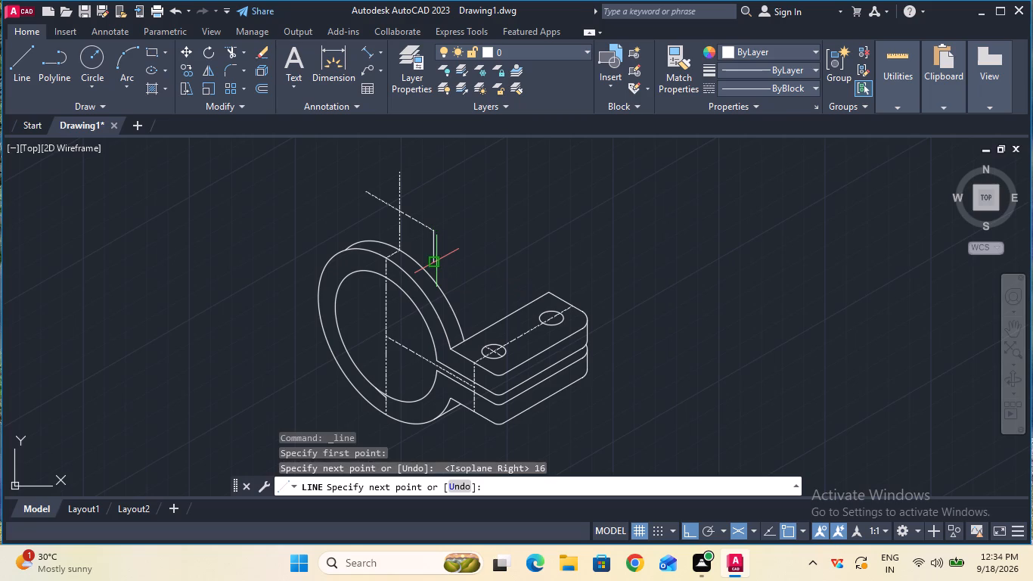
key("Escape")
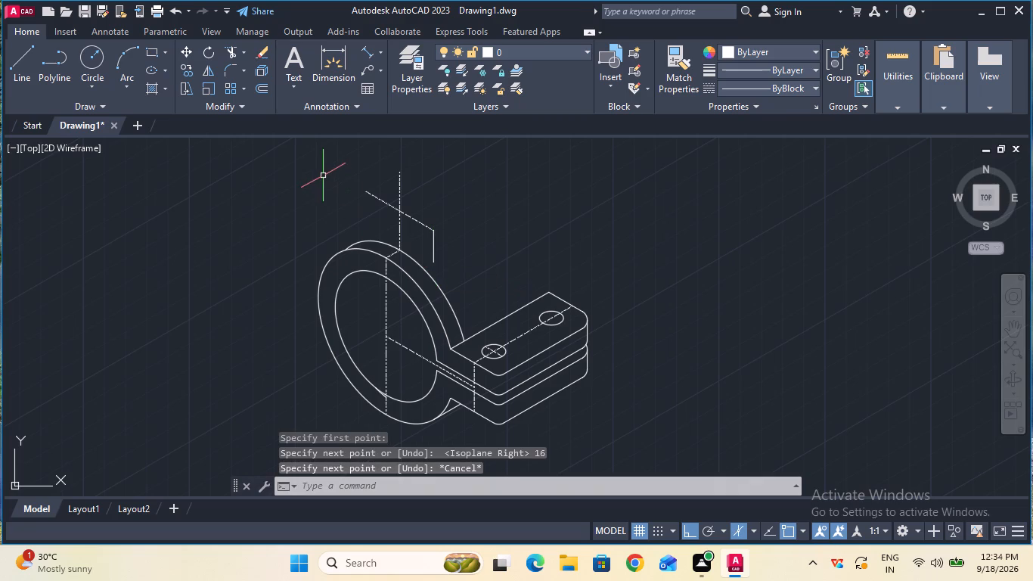
left_click(28, 64)
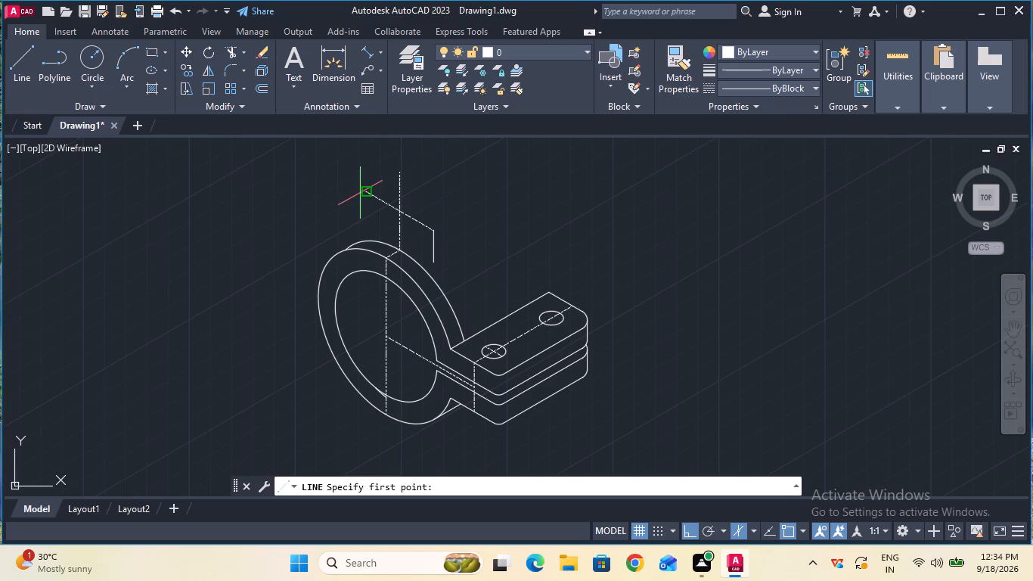
left_click(364, 194)
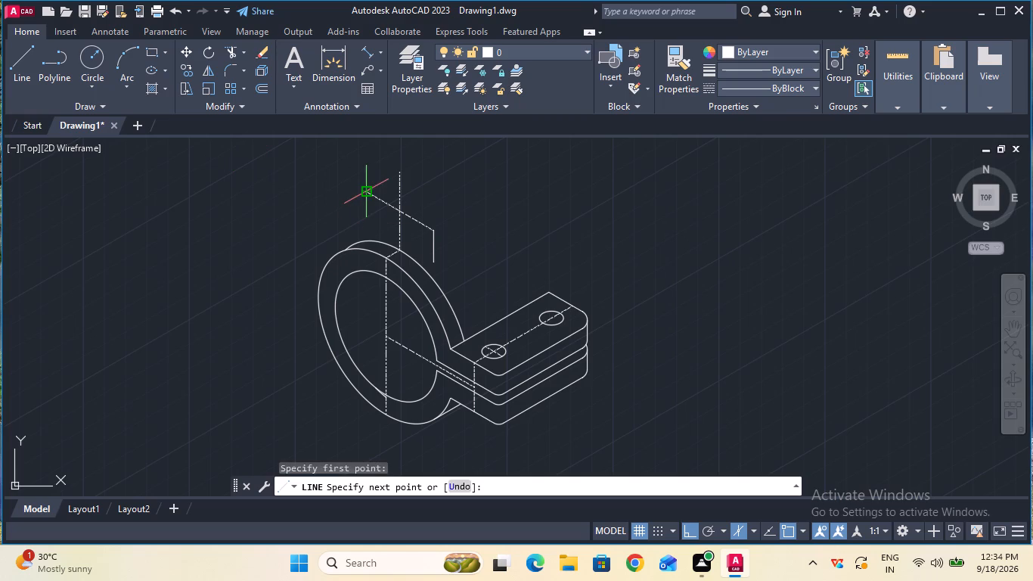
type("16")
key("Return")
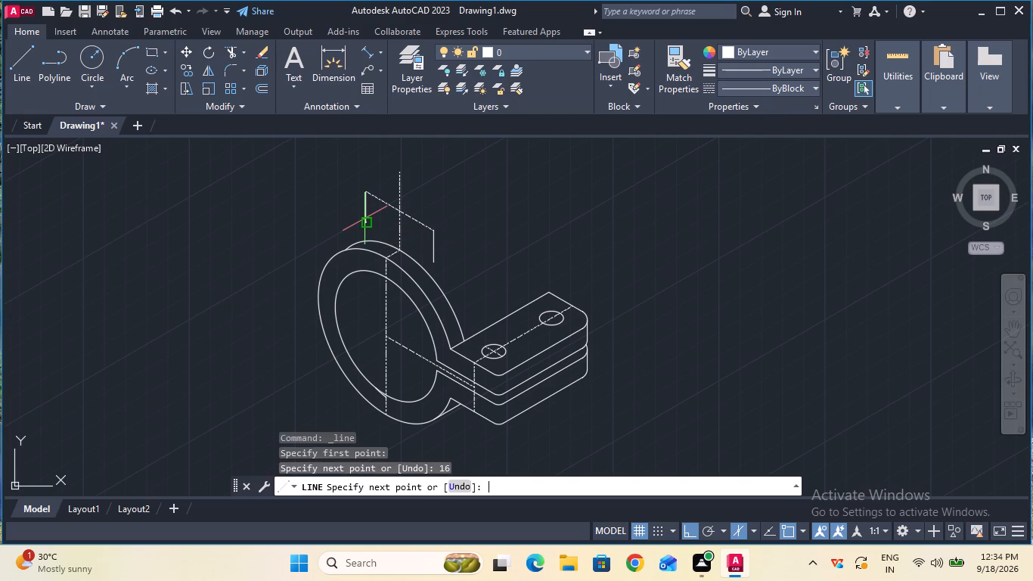
key("Escape")
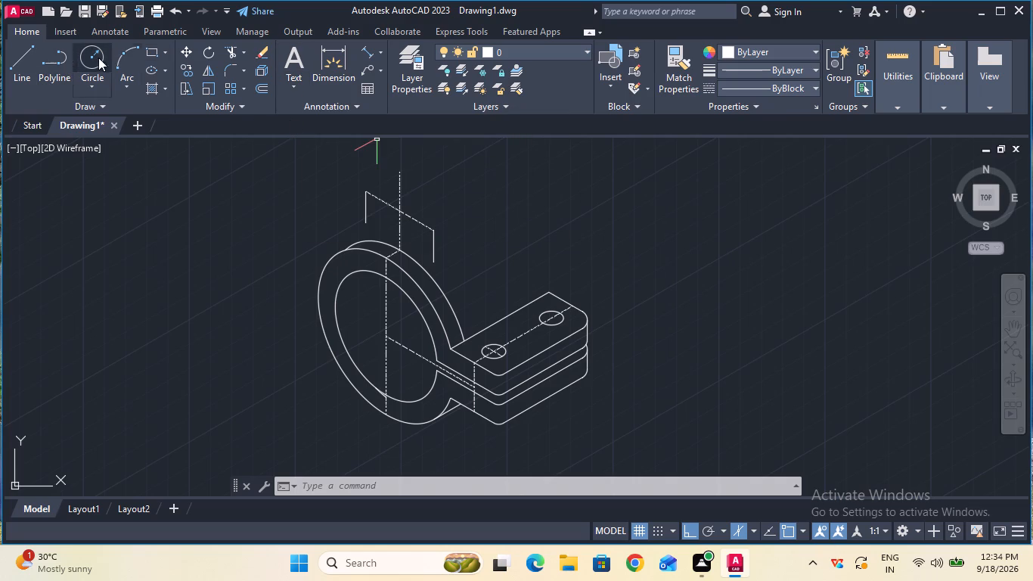
Extend both 16 mm vertical lines down to the ring's rear outer arc.
left_click(247, 55)
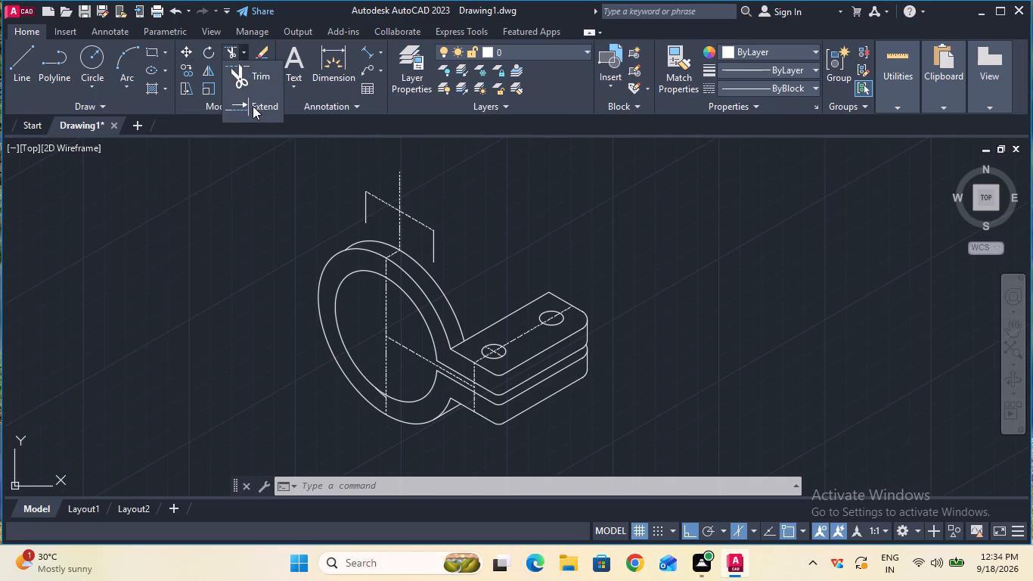
left_click(253, 107)
left_click(365, 220)
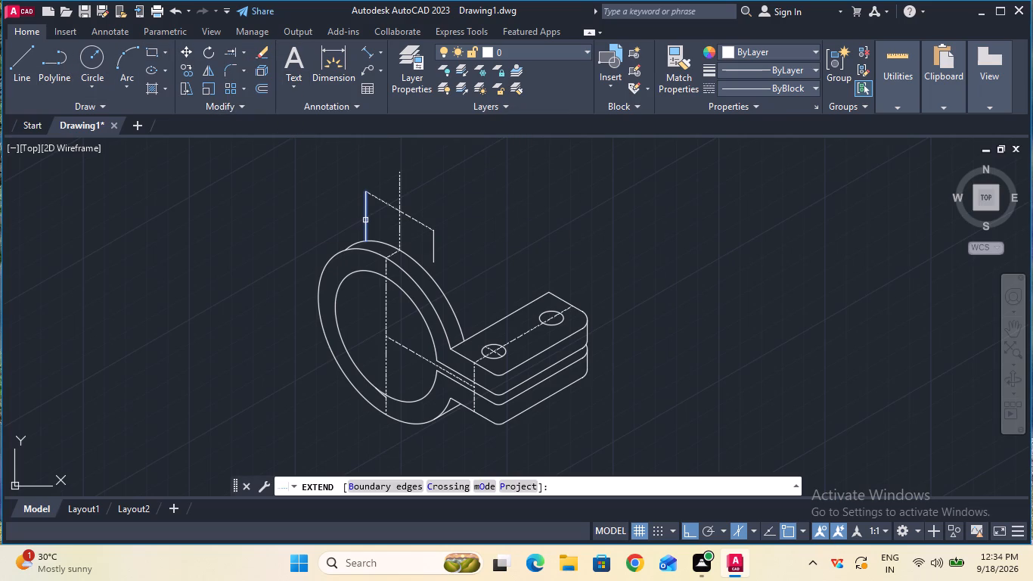
left_click(434, 252)
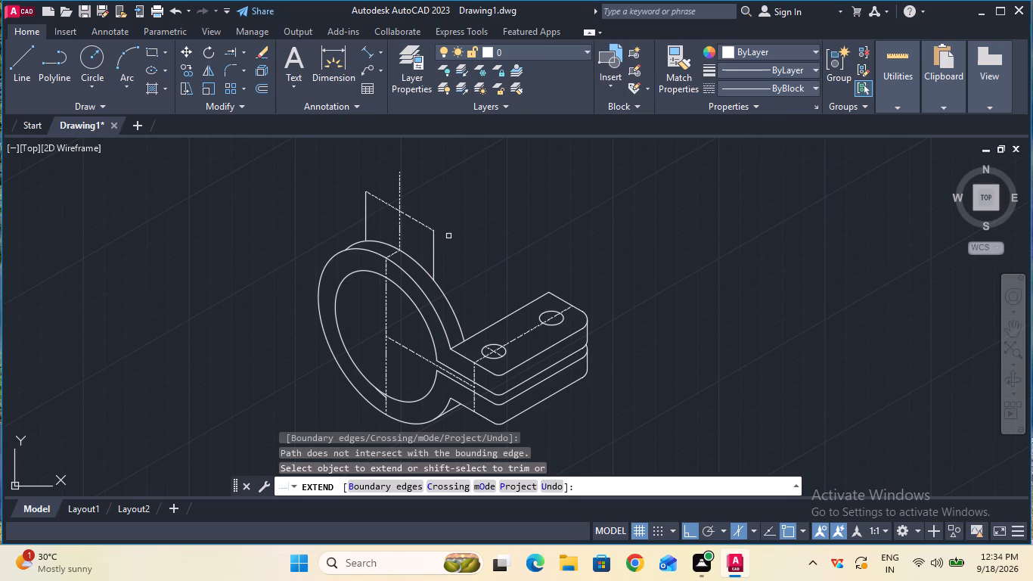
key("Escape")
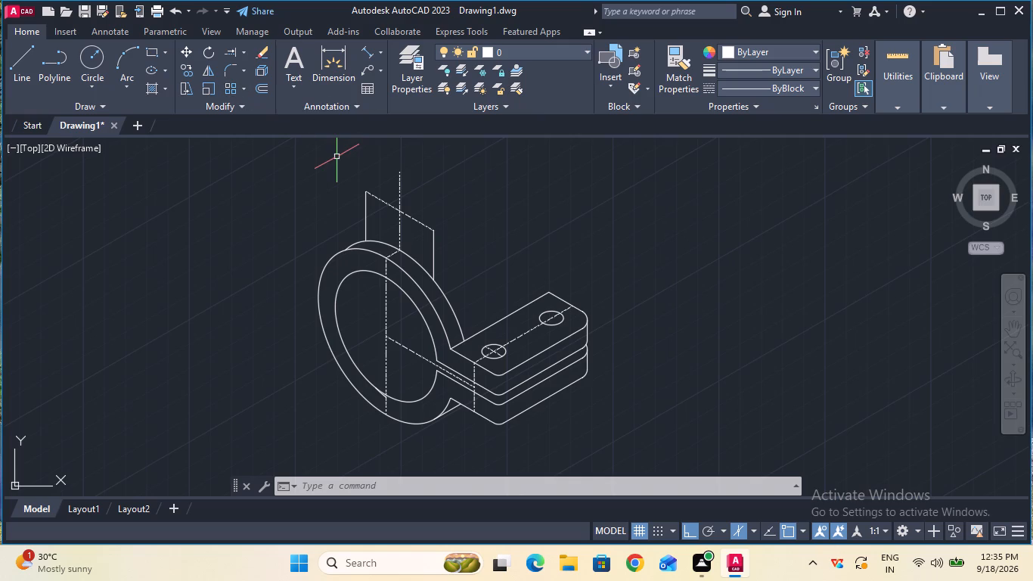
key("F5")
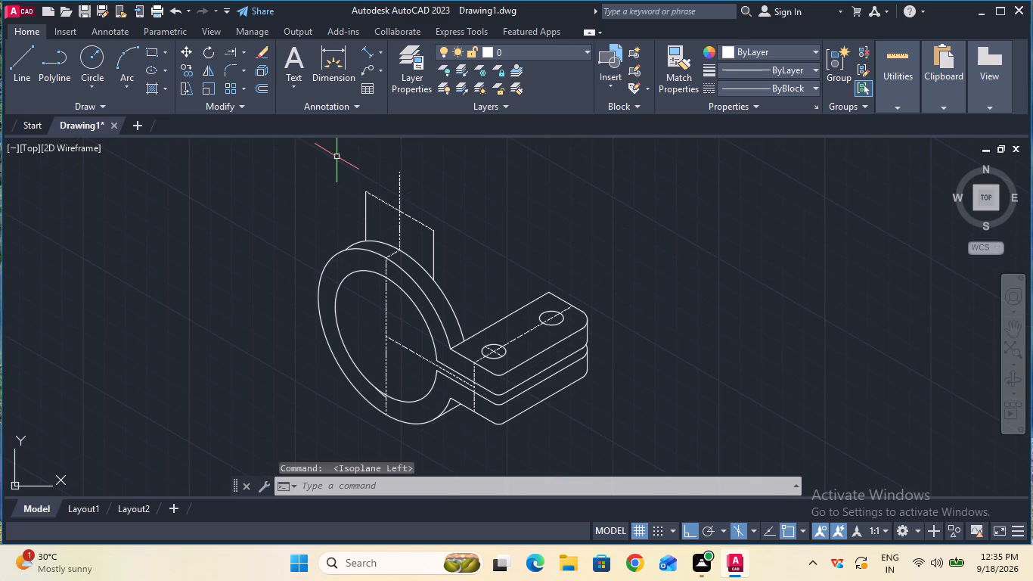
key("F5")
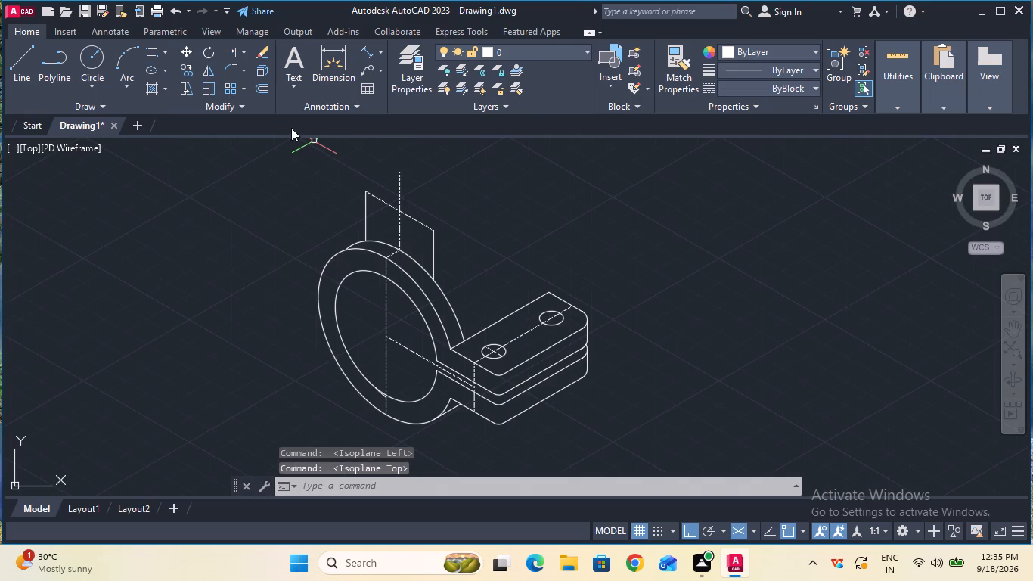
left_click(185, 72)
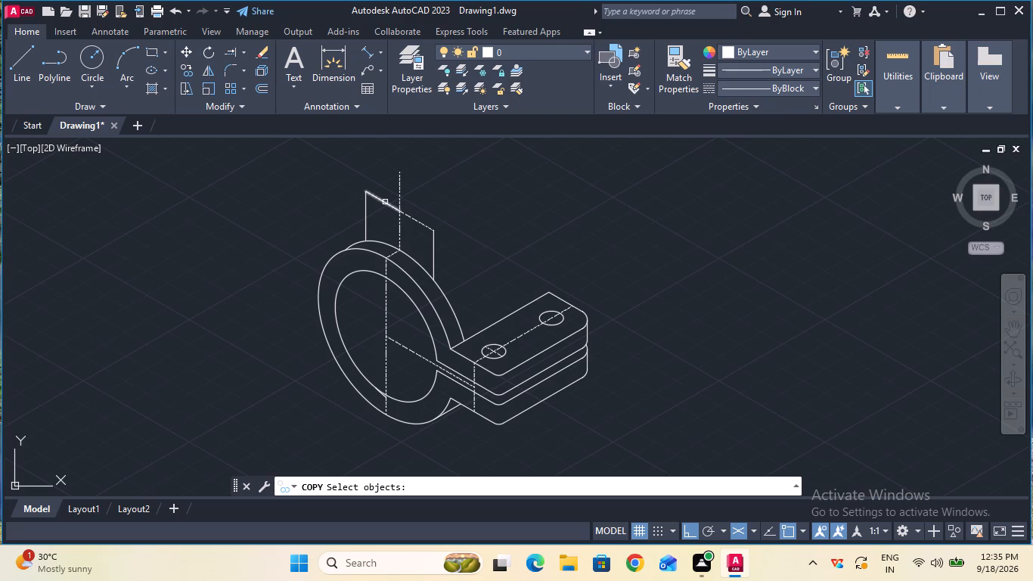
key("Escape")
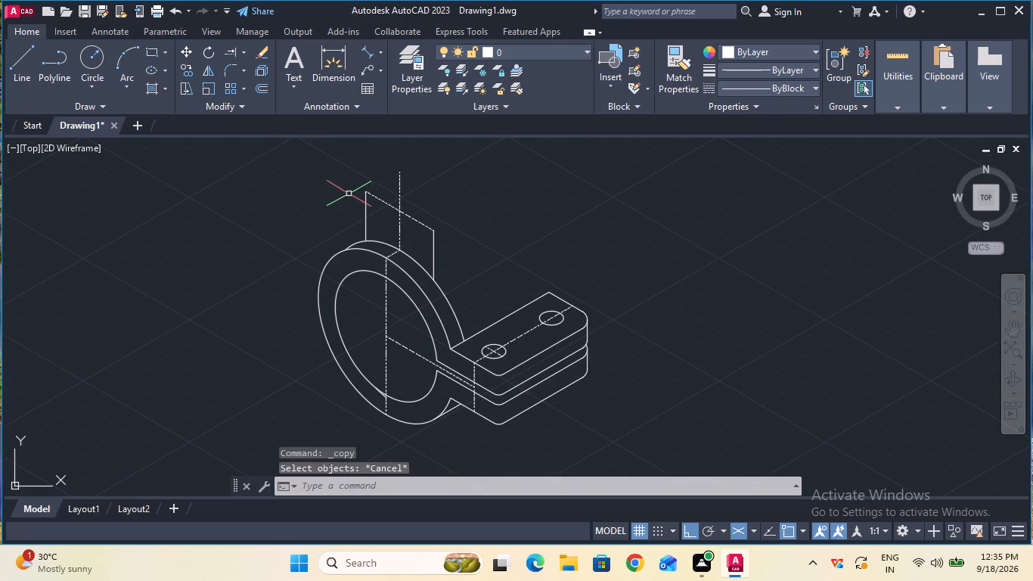
Join the two collinear 20 mm centre lines above the ring into a single line.
left_click(347, 175)
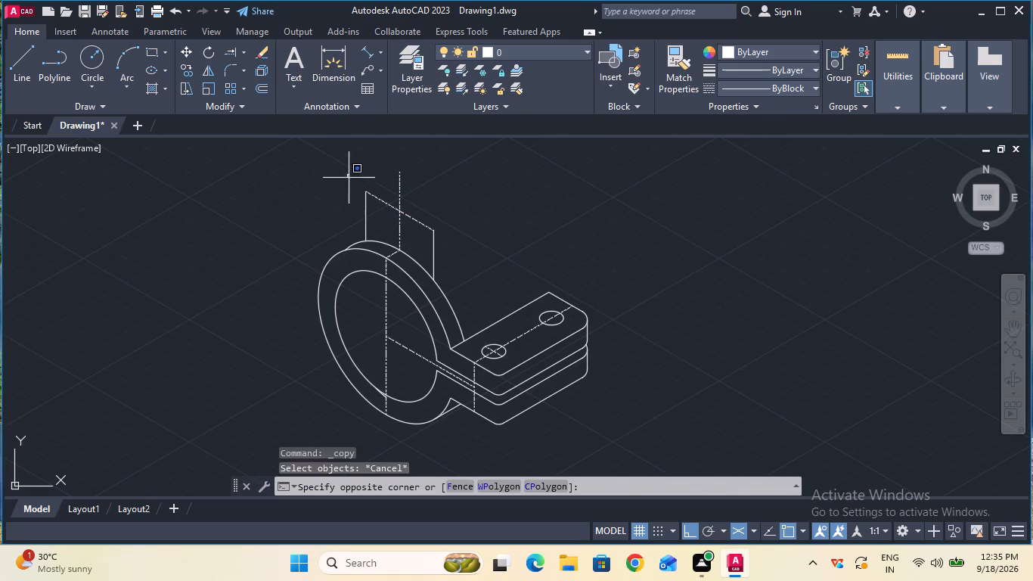
left_click(449, 234)
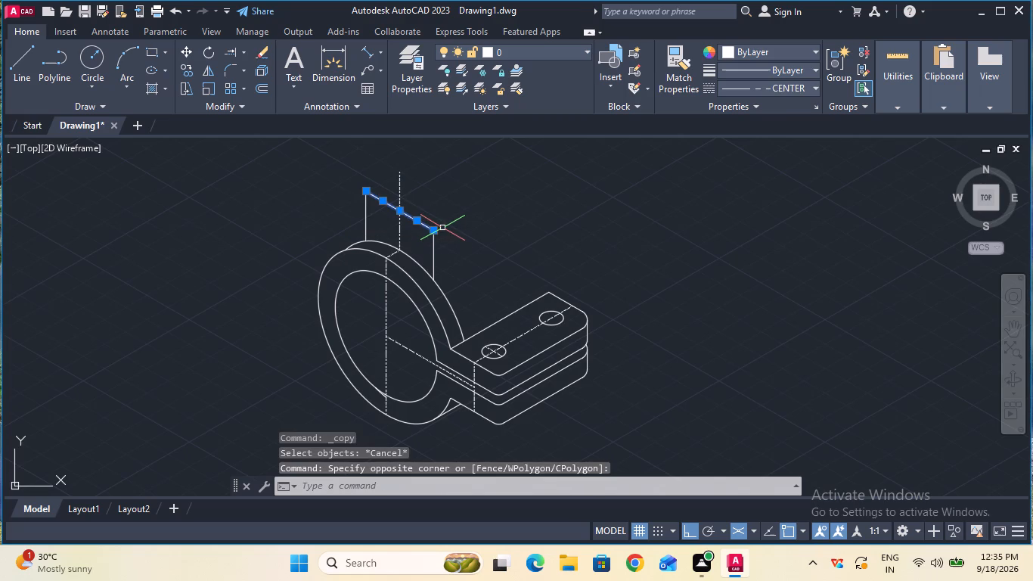
type("joi")
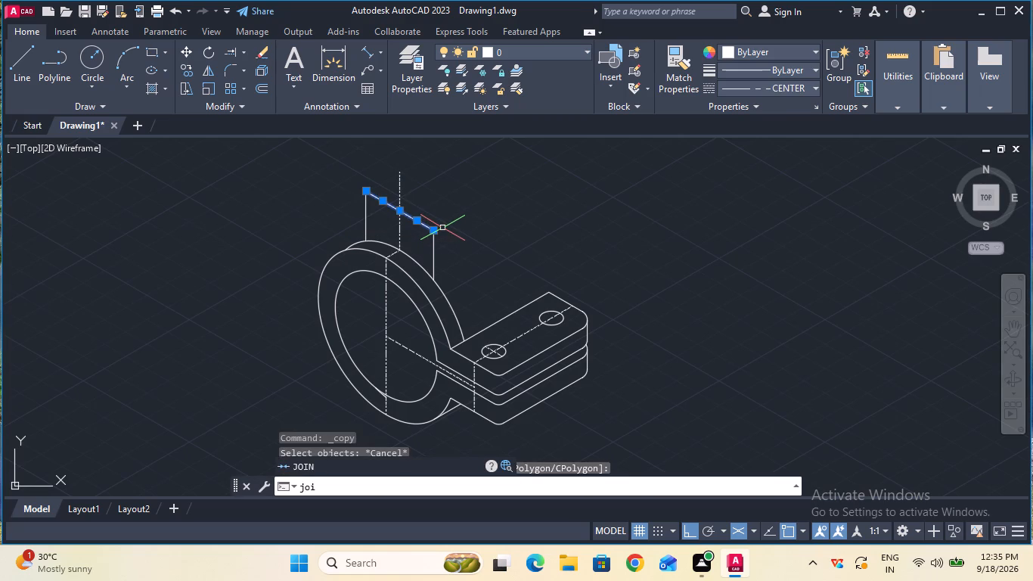
left_click(349, 464)
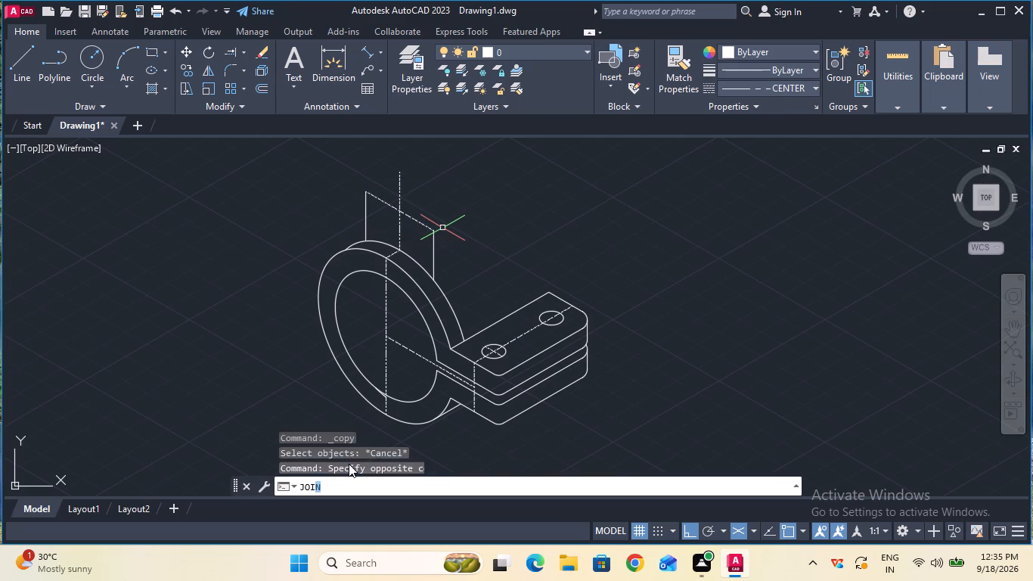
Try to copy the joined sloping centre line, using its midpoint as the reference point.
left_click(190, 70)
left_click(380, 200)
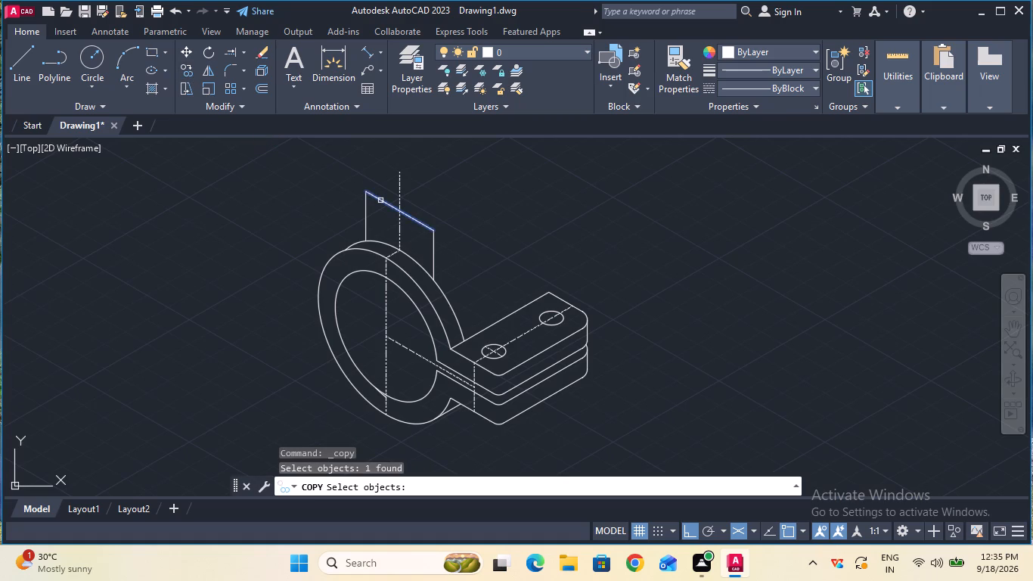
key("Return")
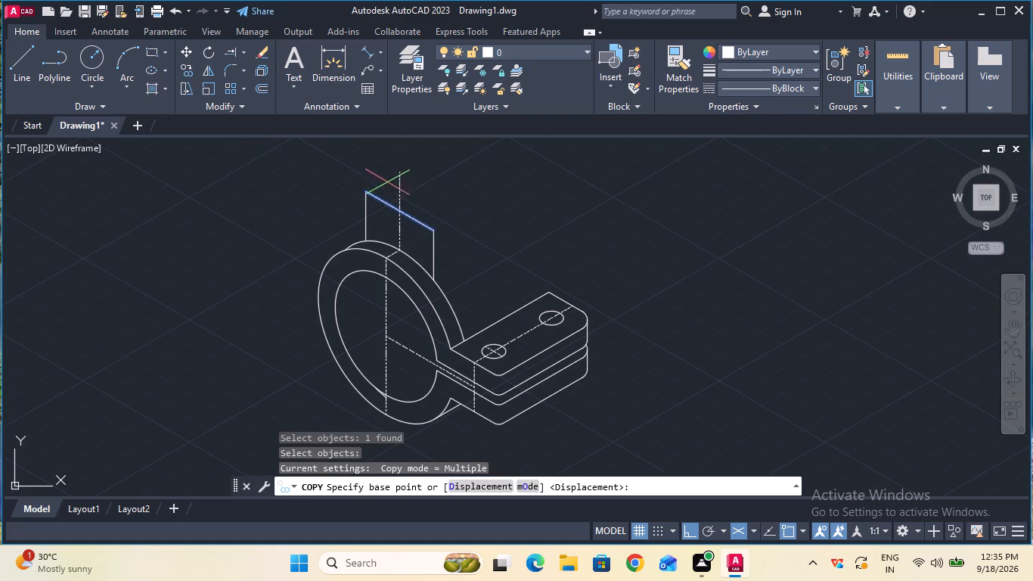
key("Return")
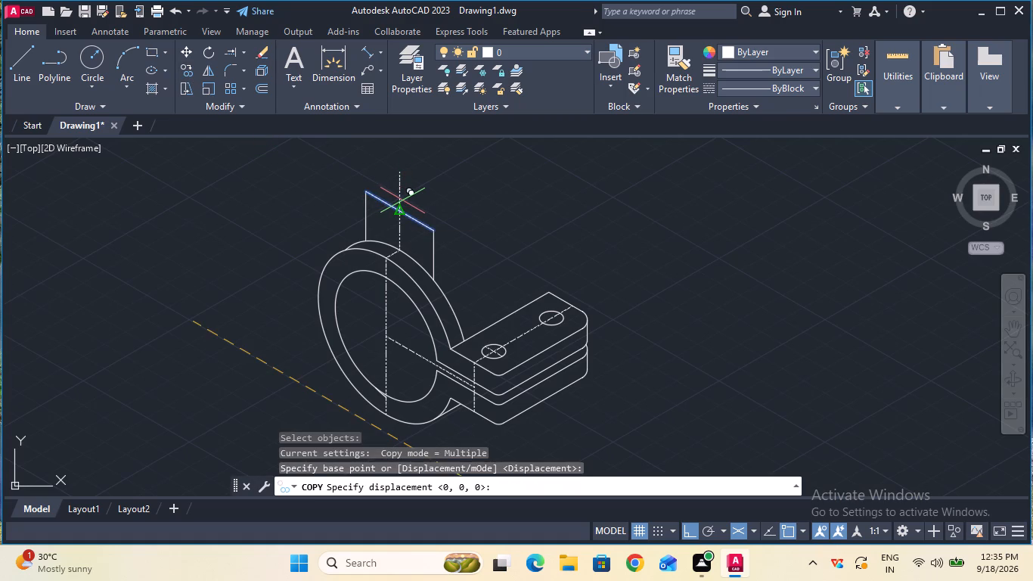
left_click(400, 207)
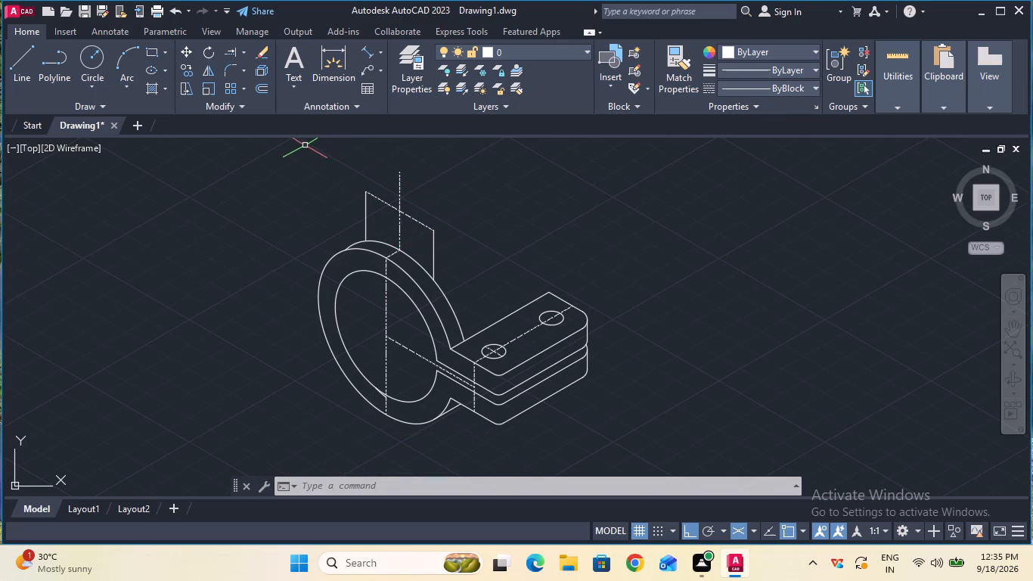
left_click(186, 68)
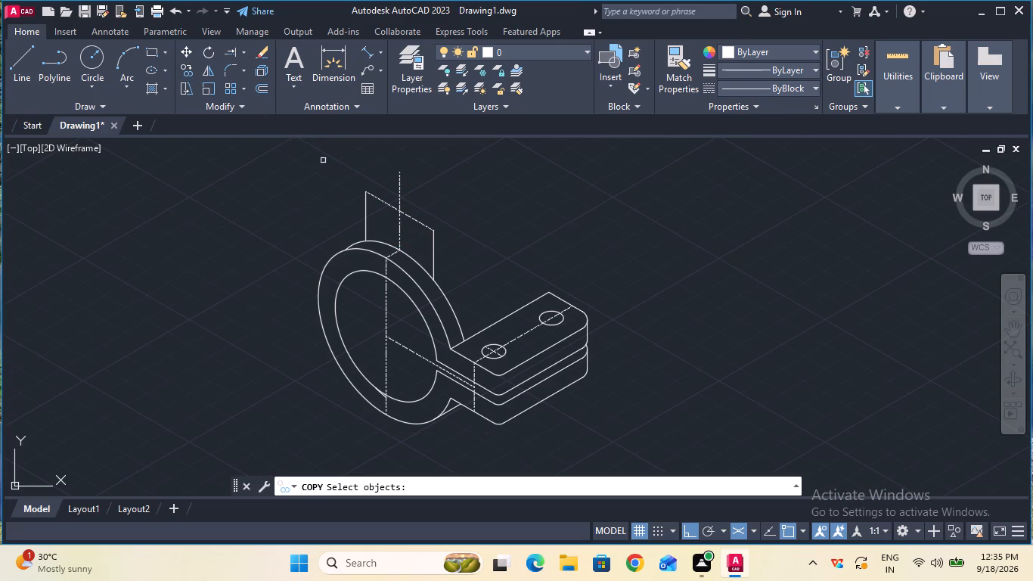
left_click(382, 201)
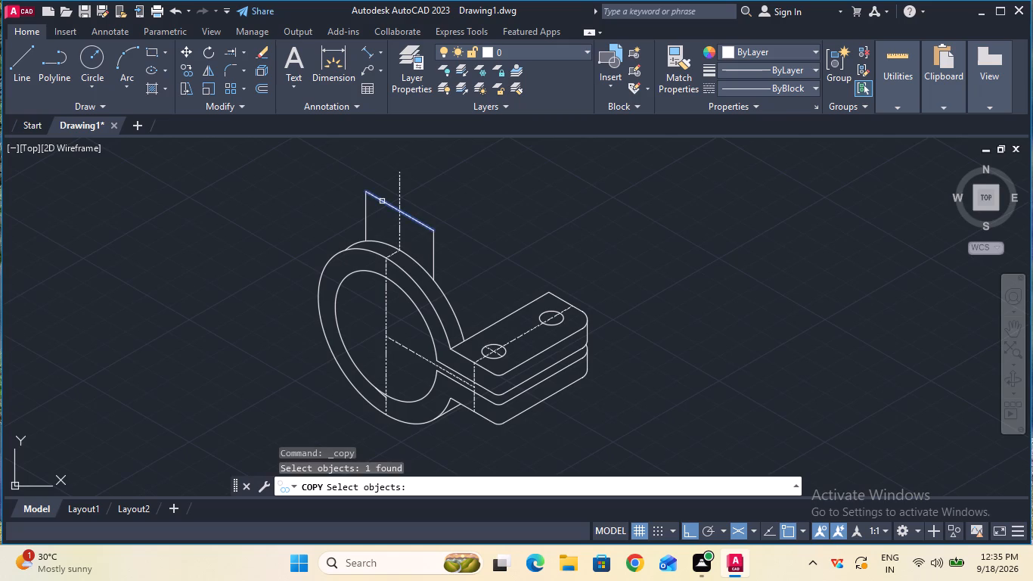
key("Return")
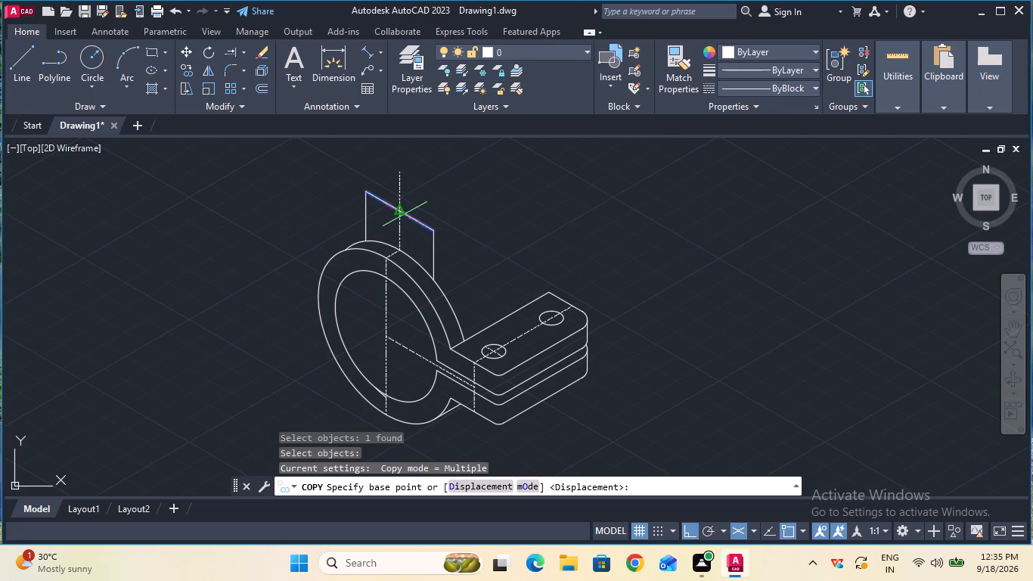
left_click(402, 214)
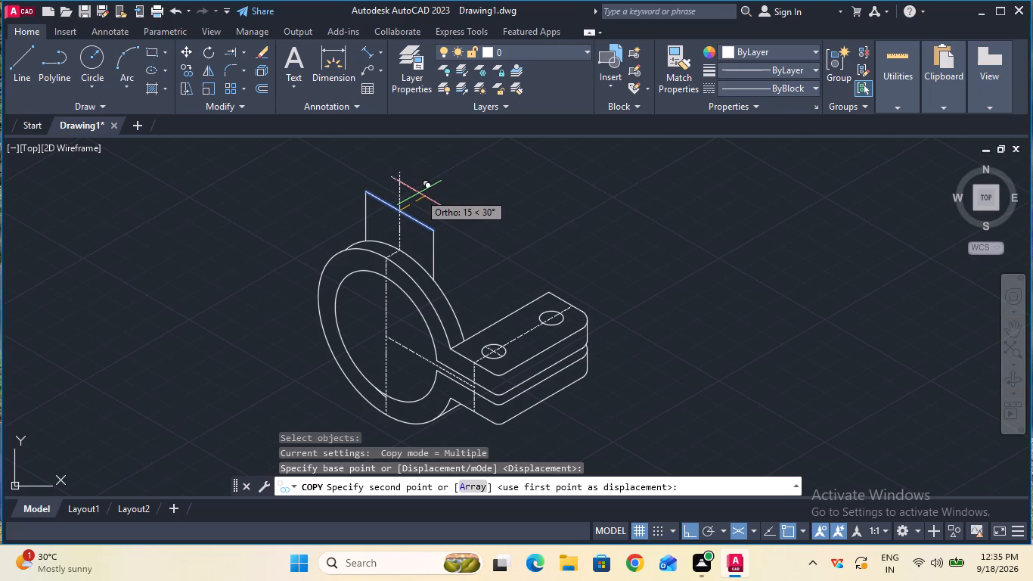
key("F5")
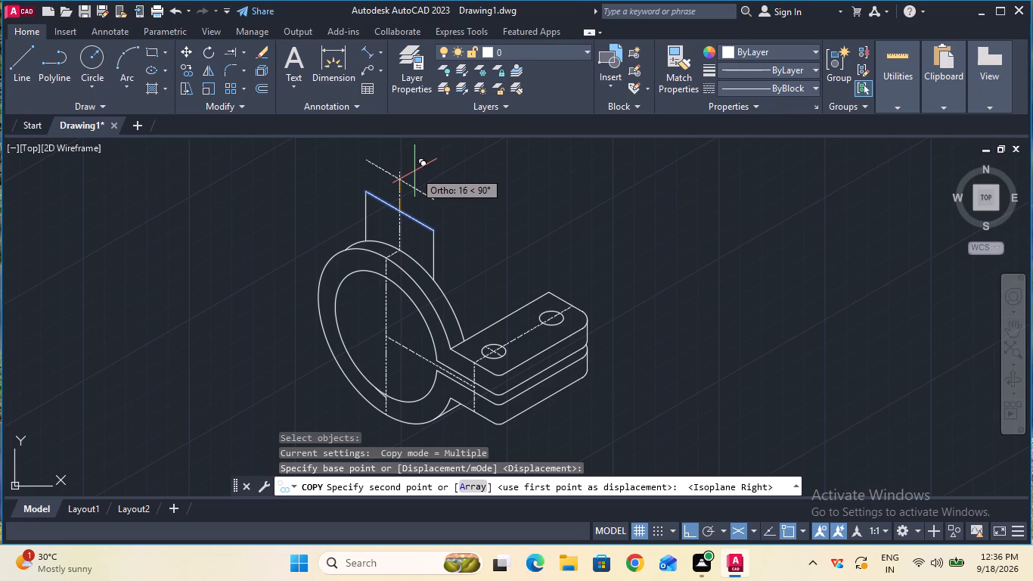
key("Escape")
Measure the upper vertical centre line's lengths above and below the sloping line with trial aligned dimensions.
left_click(363, 48)
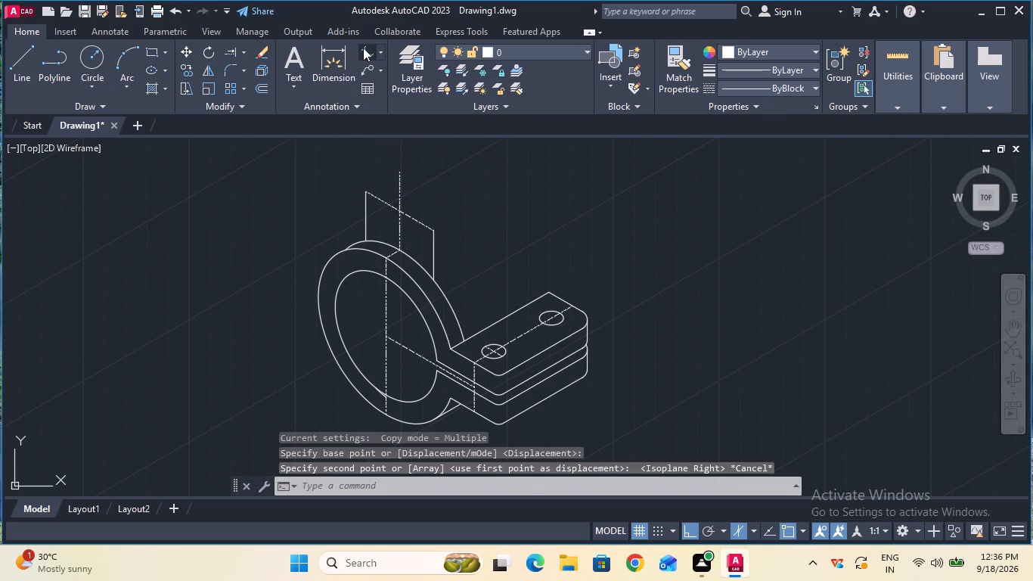
left_click(399, 166)
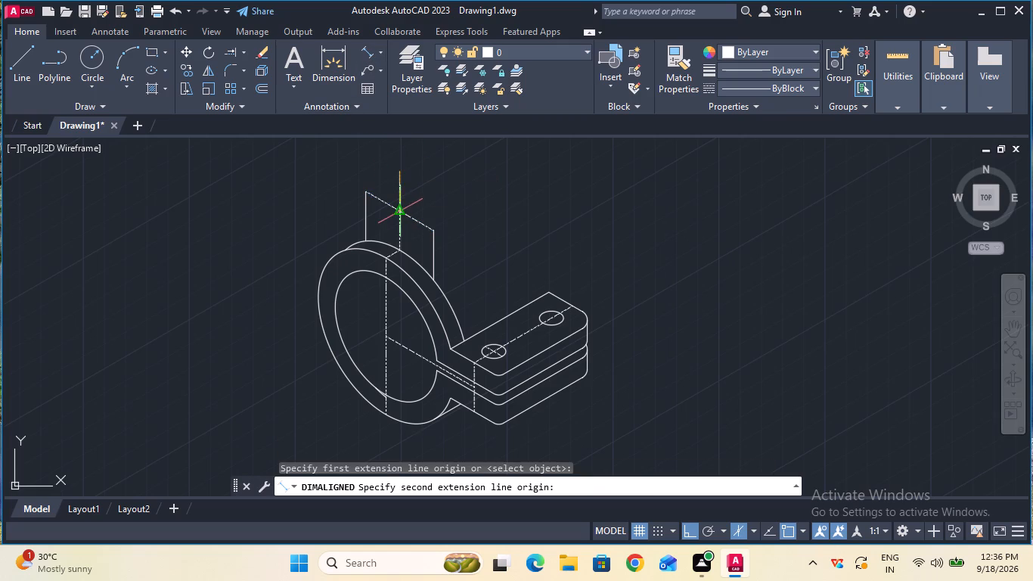
left_click(398, 216)
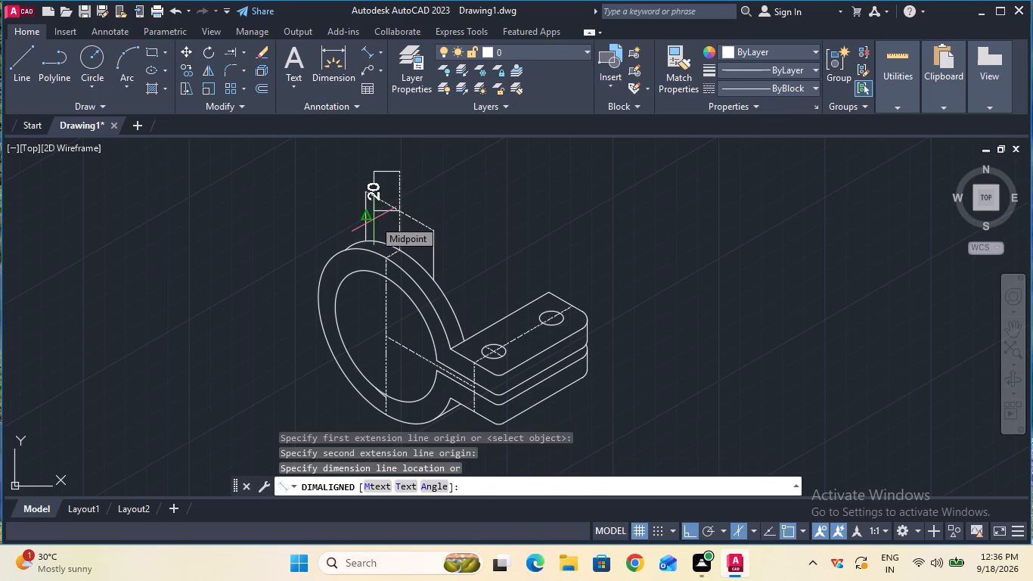
key("Escape")
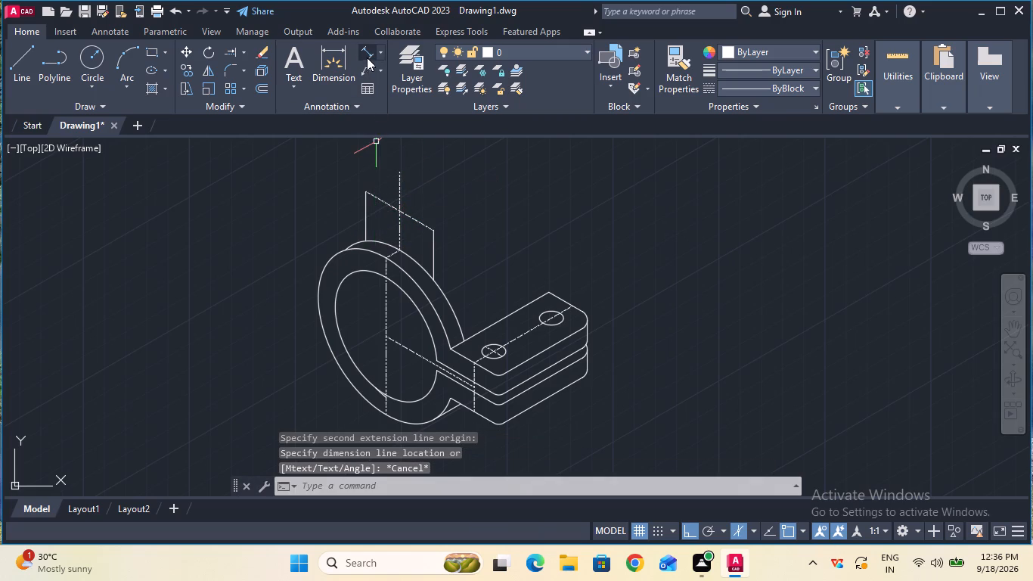
left_click(367, 57)
left_click(401, 210)
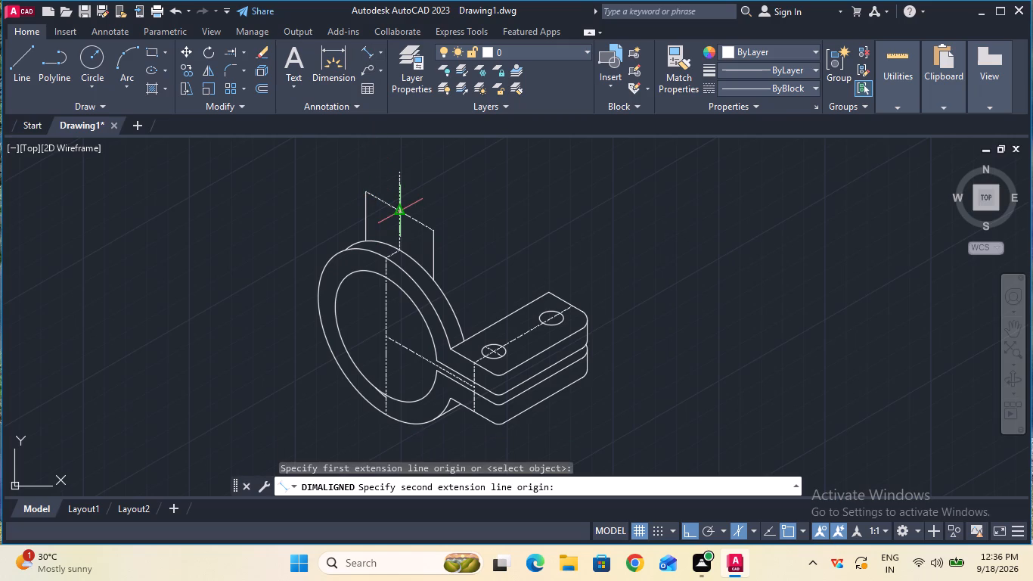
left_click(402, 250)
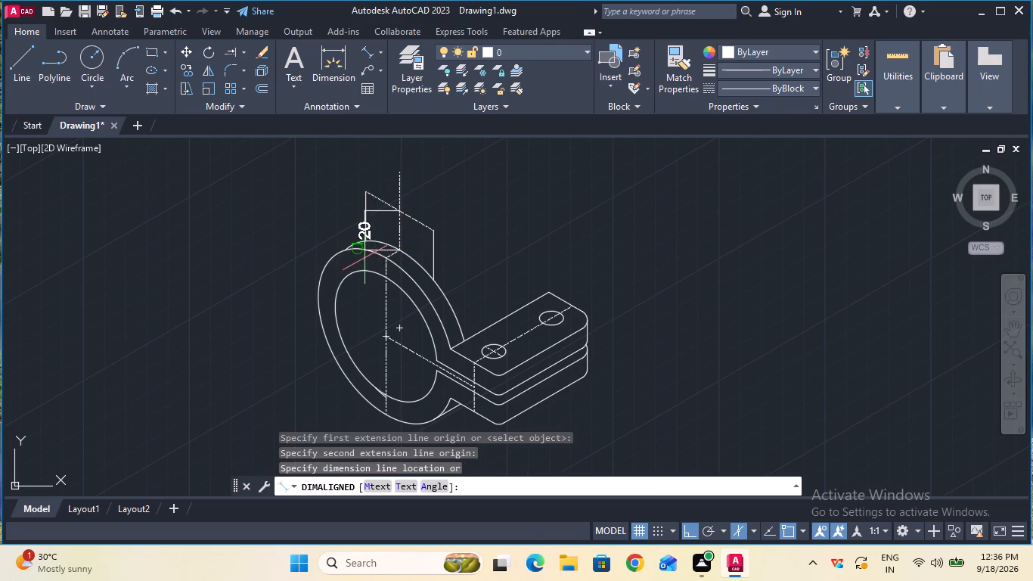
key("Escape")
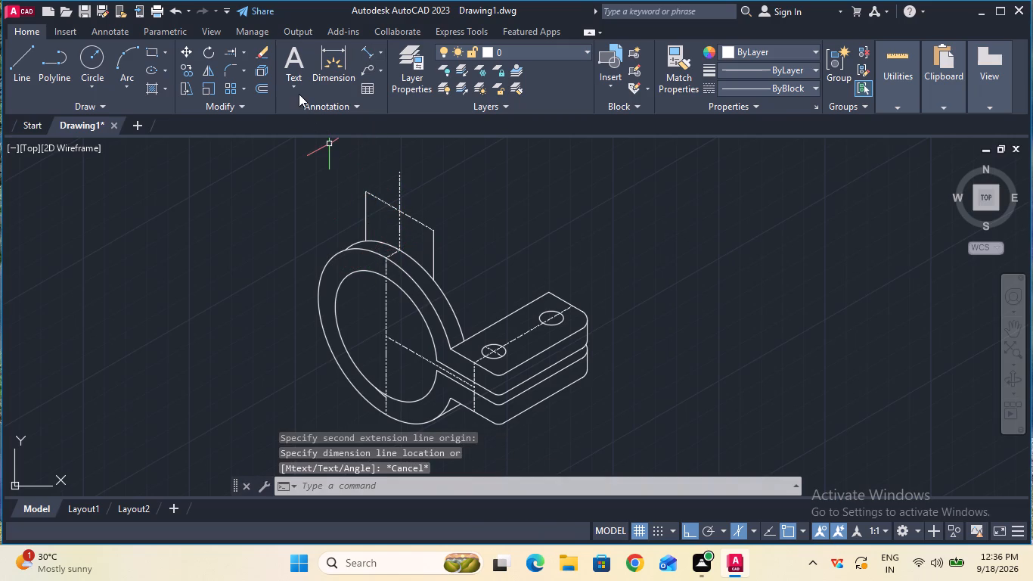
Copy the joined sloping centre line 20 mm straight up from its midpoint.
left_click(188, 67)
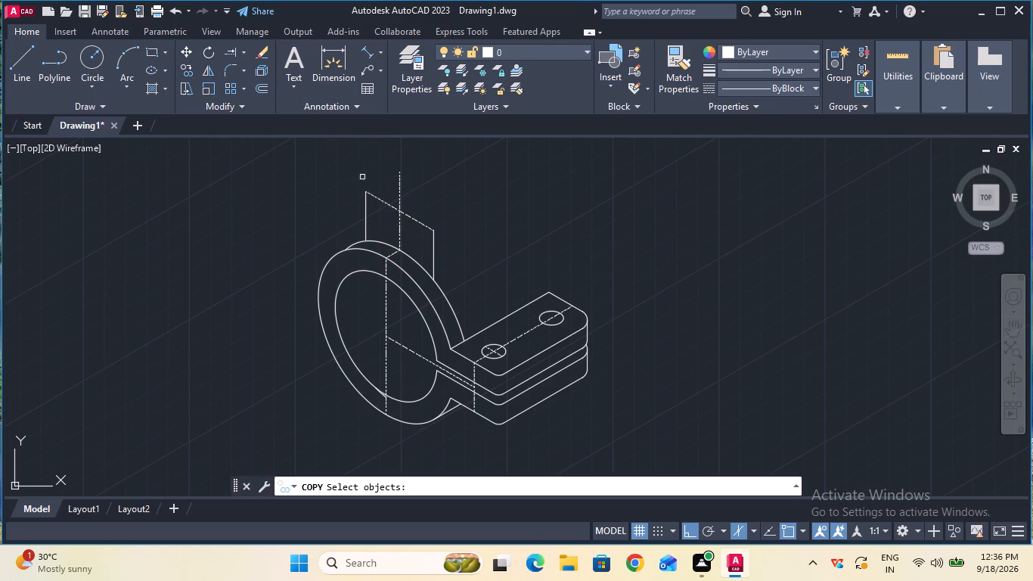
left_click(384, 204)
key("Return")
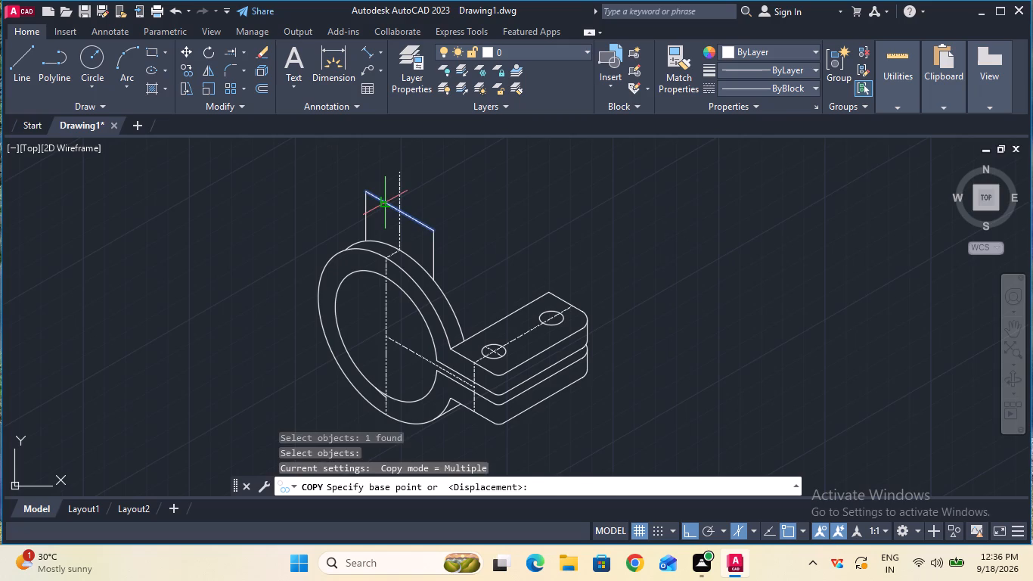
left_click(397, 216)
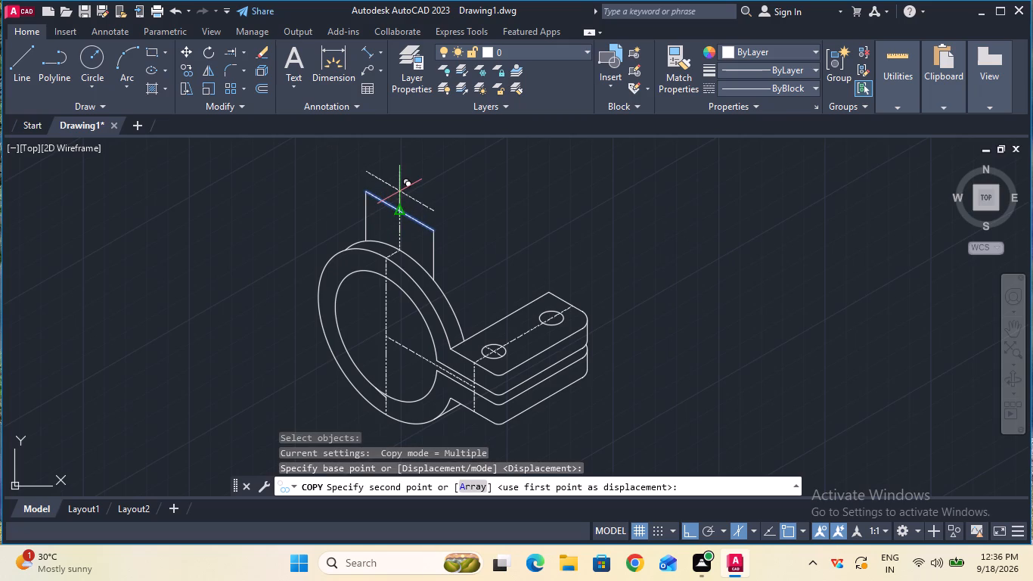
type("20")
key("Return")
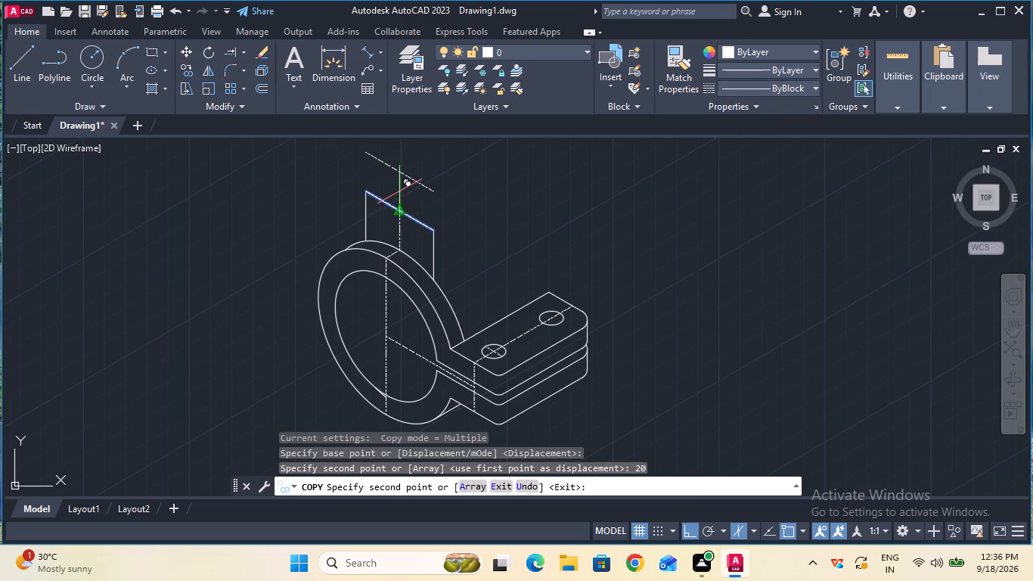
key("Escape")
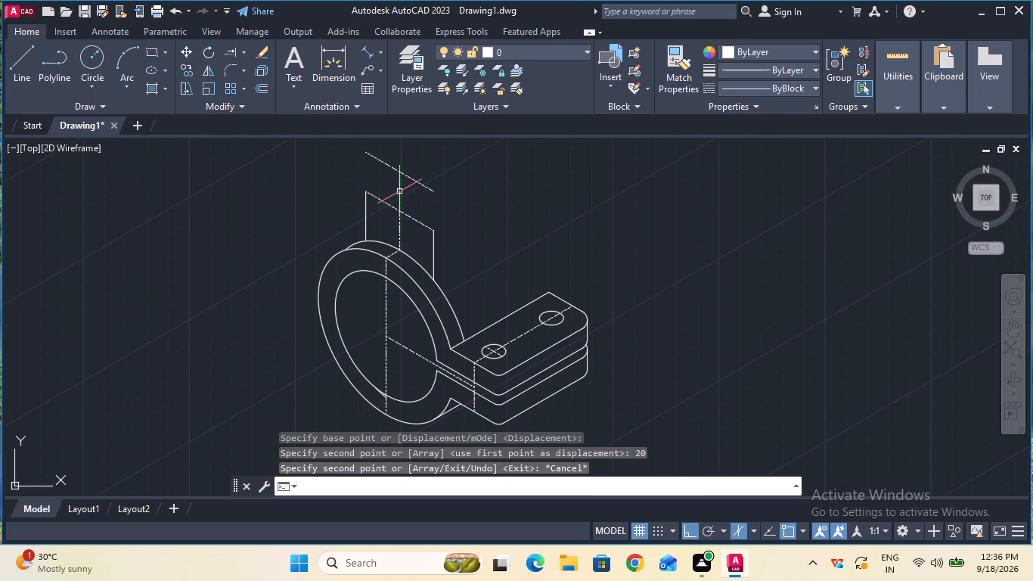
Extend both vertical side lines of the upright feature up to the ends of the upper sloping centre line.
scroll(393, 191, "up", 2, "ctrl")
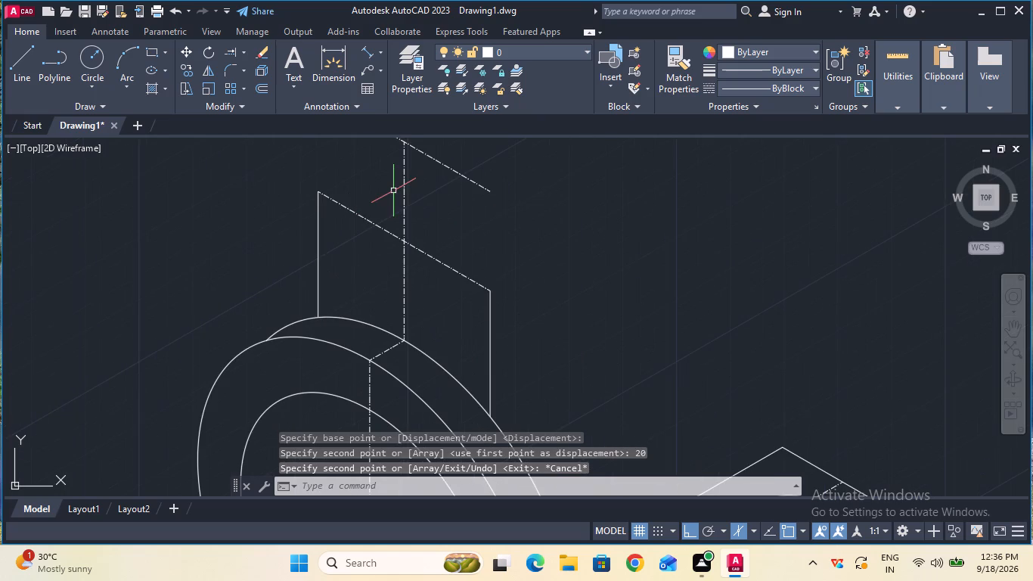
scroll(393, 191, "down", 2, "ctrl")
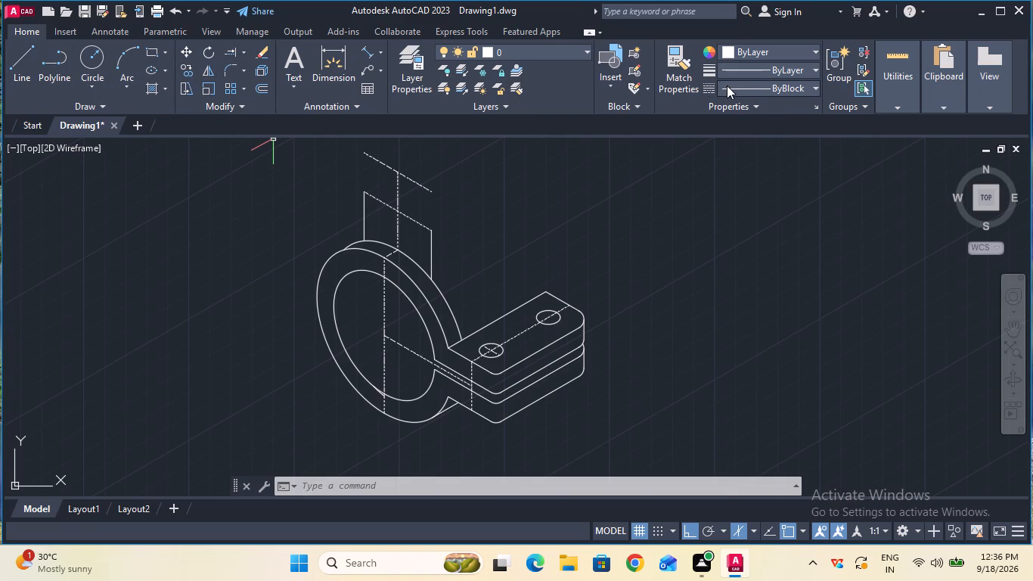
left_click(239, 48)
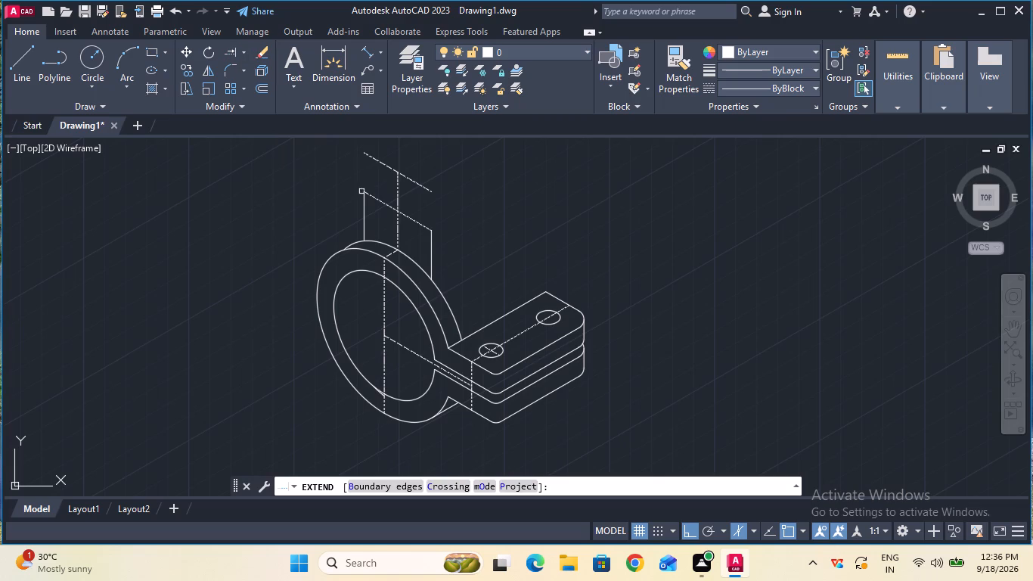
left_click(363, 202)
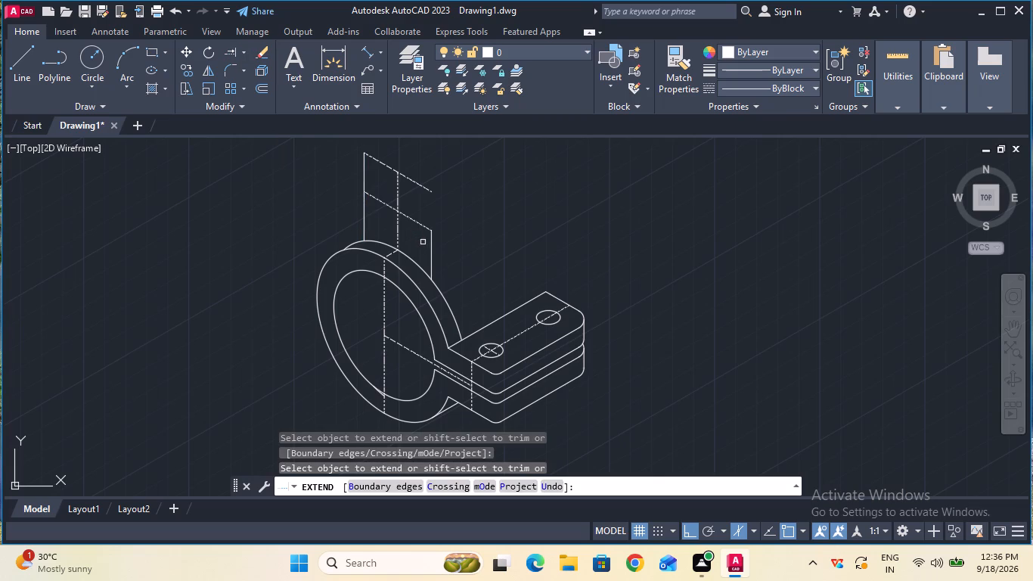
left_click(430, 247)
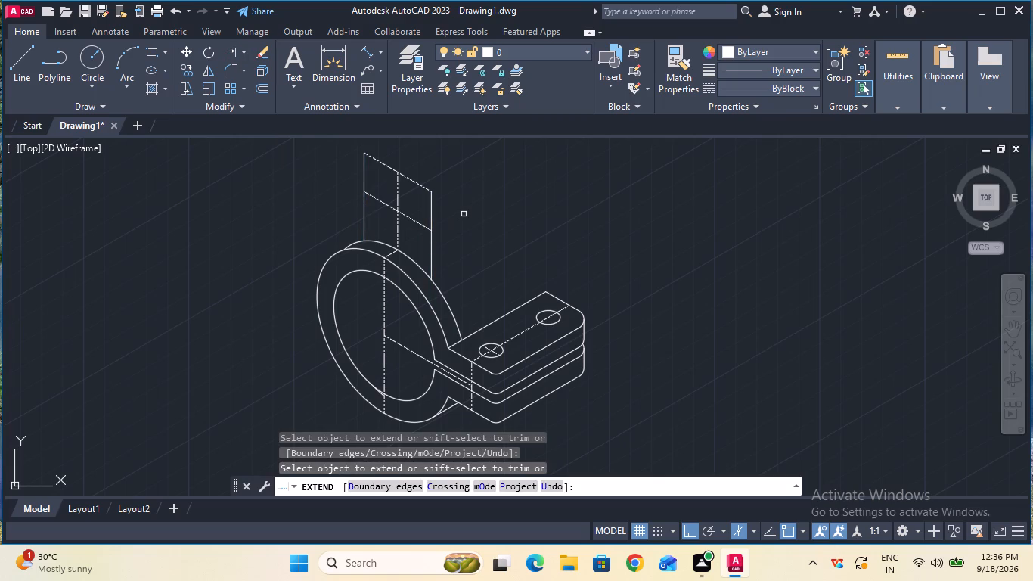
Erase the lower sloping centre line that crosses the middle of the upright feature.
key("Escape")
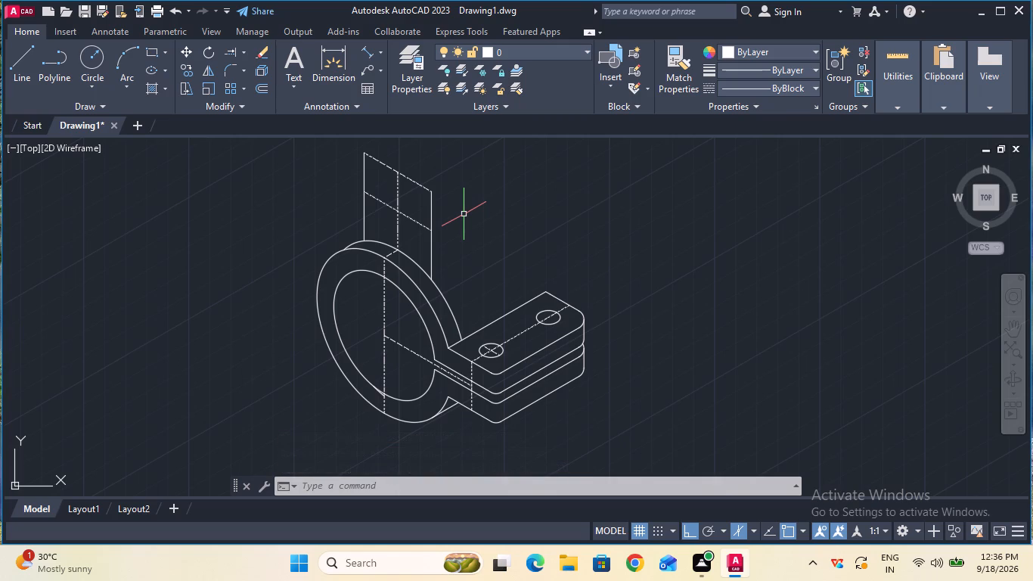
scroll(464, 214, "down", 1, "ctrl")
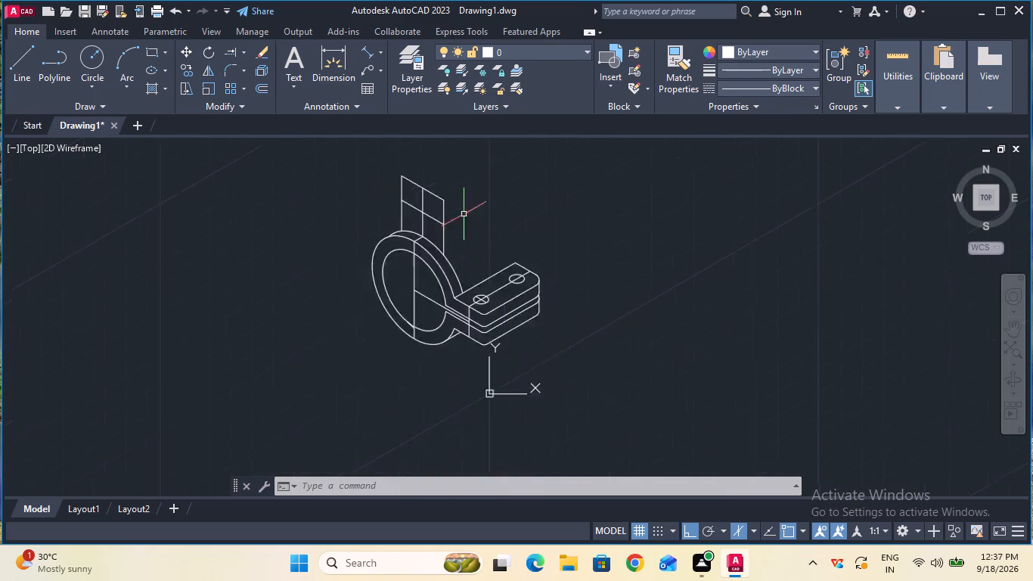
scroll(464, 214, "up", 1, "ctrl")
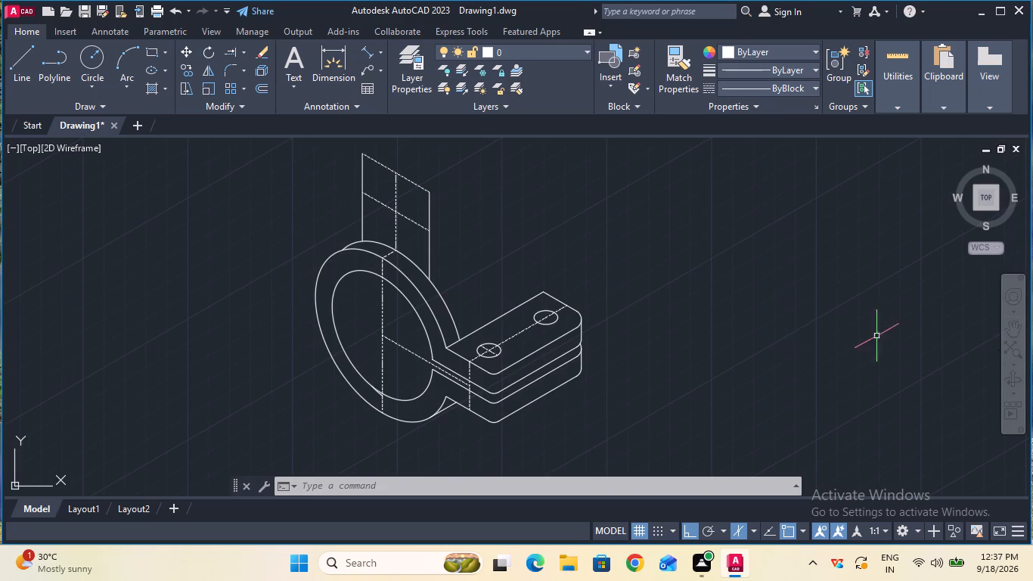
left_click(1007, 337)
left_click_drag(662, 281, 665, 284)
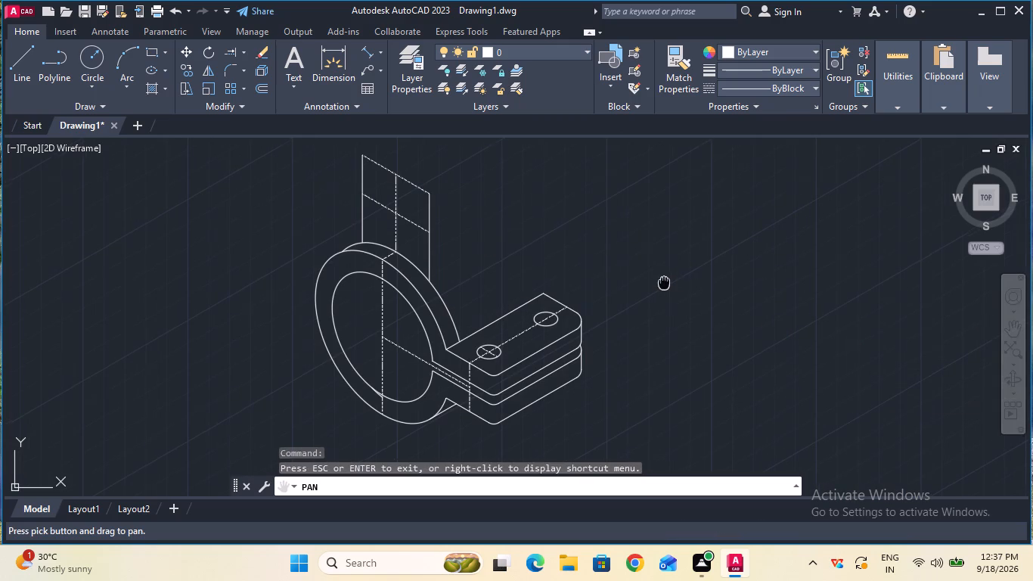
left_click_drag(665, 284, 686, 365)
key("Escape")
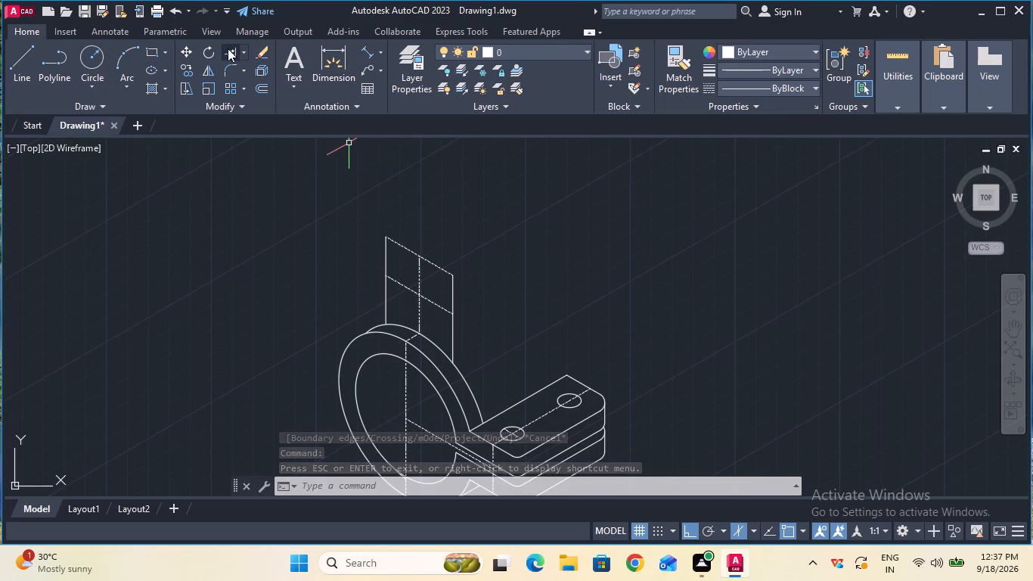
left_click(255, 48)
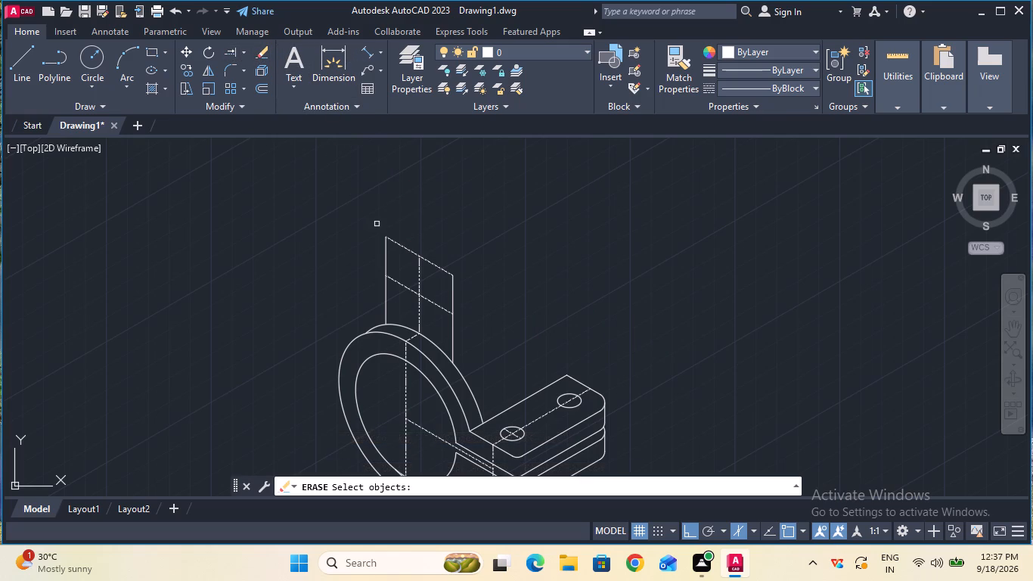
left_click(404, 285)
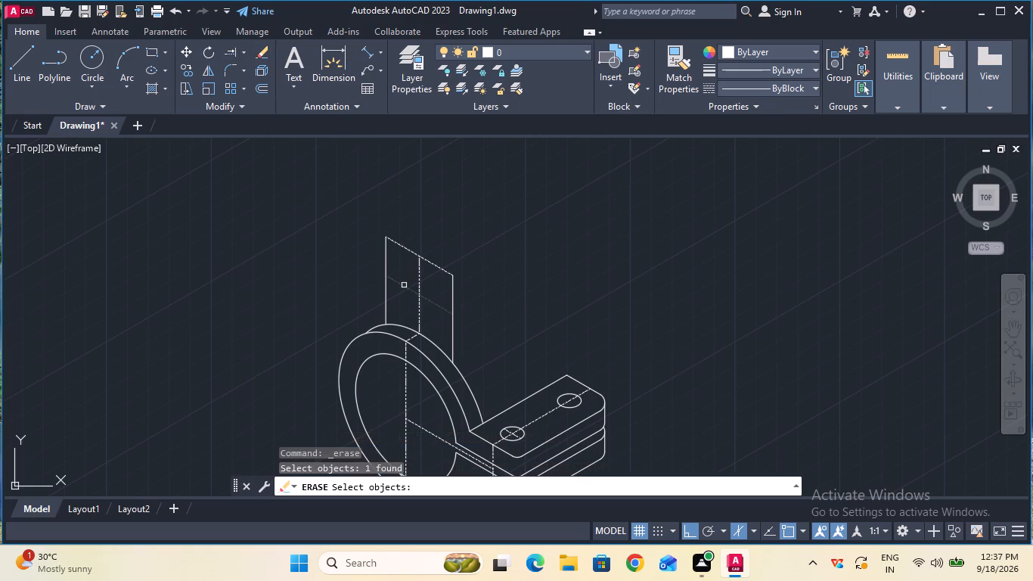
key("Return")
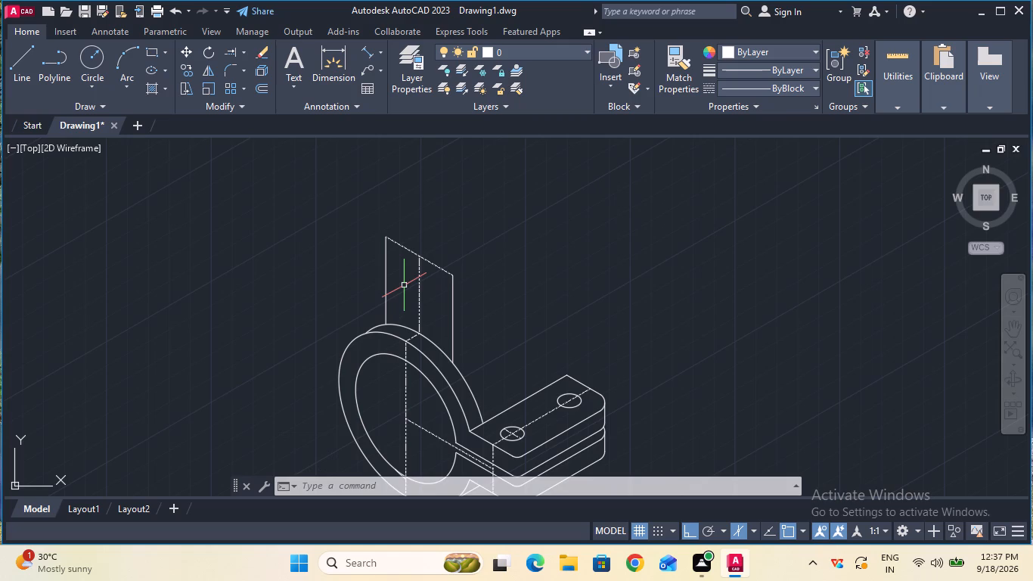
Trim the short piece of the ring's rear outer arc that lies left of the upright's left vertical side line.
left_click(240, 49)
left_click(247, 66)
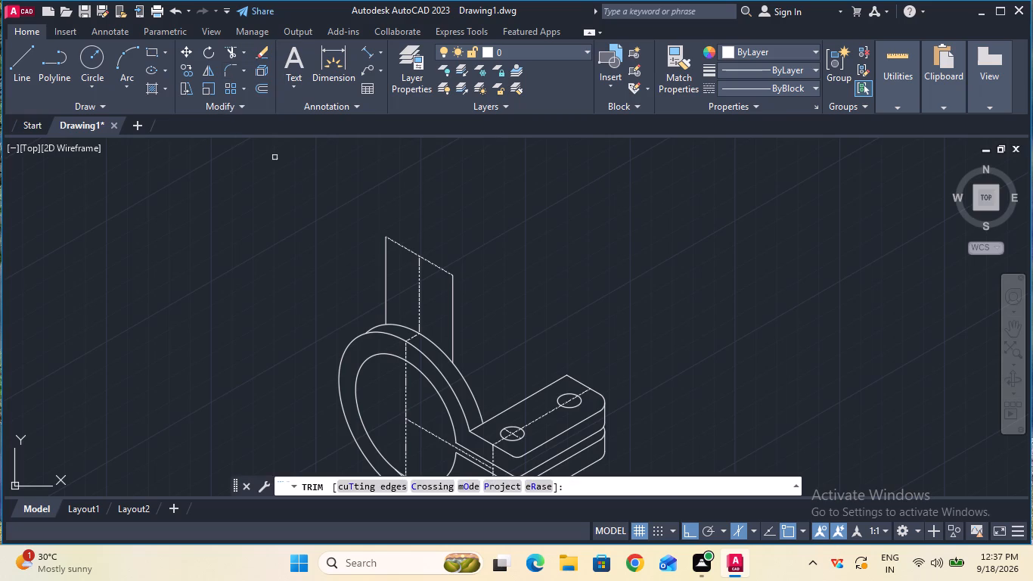
left_click(373, 328)
key("Escape")
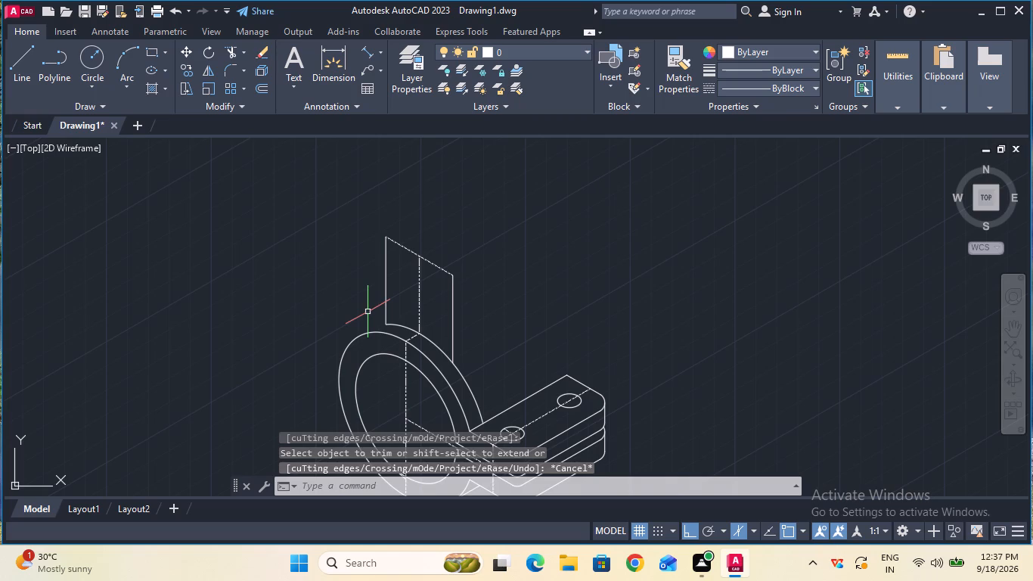
Draw a 10 mm line at 30° from the upper left of the ring's front outer edge toward the upright feature.
left_click(14, 75)
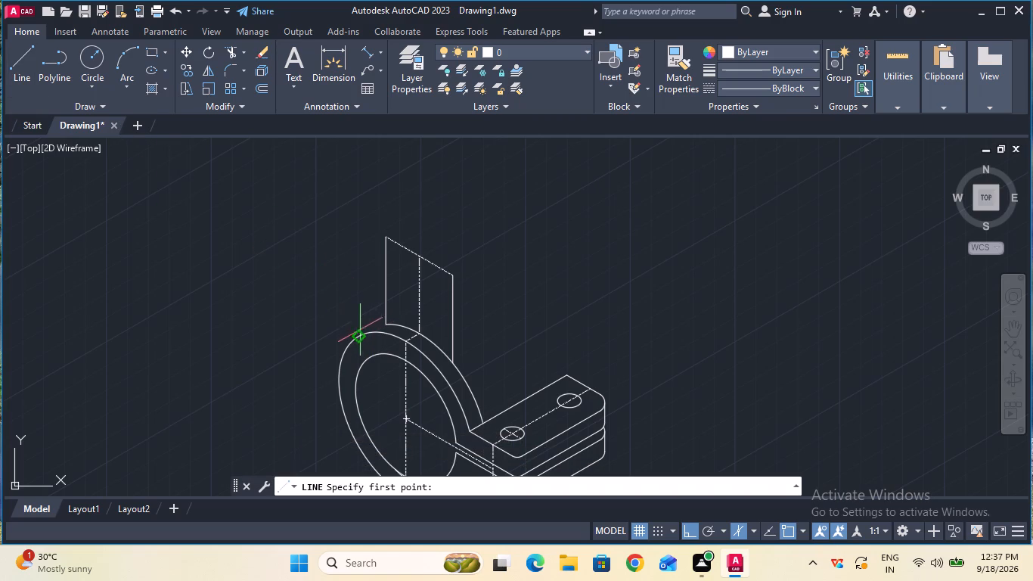
left_click(355, 335)
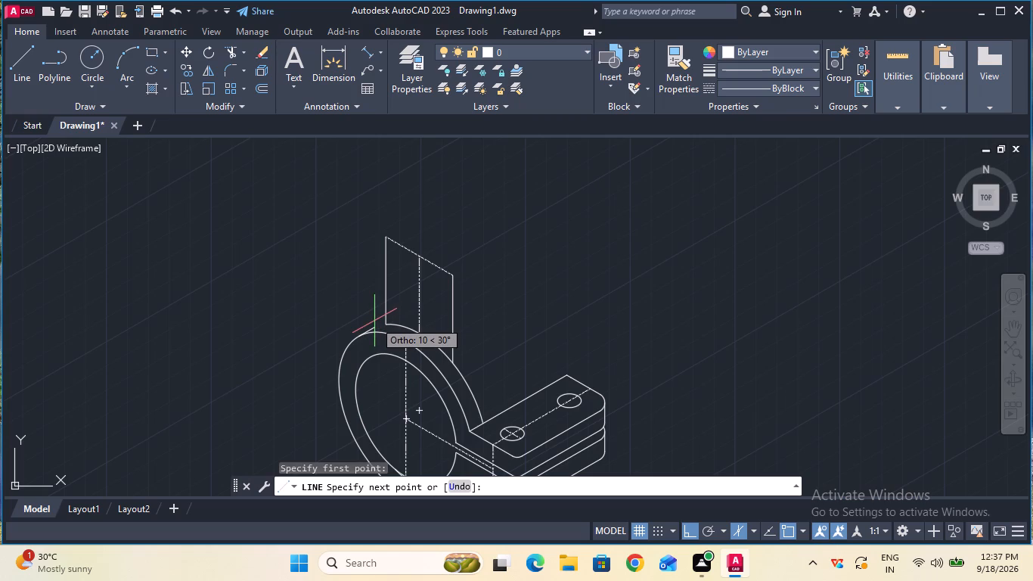
key("1")
key("0")
key("Return")
key("Escape")
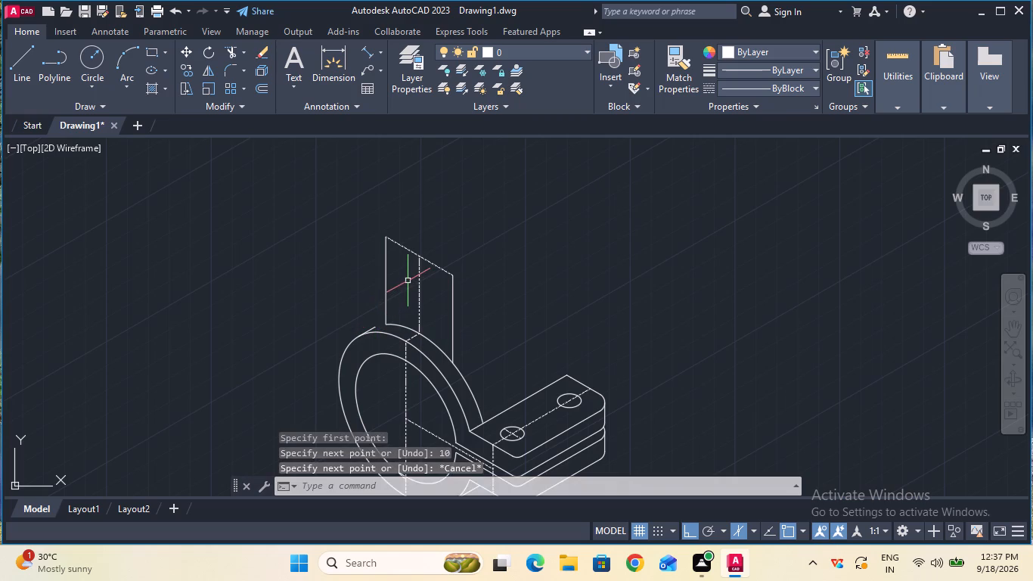
Extend the short 30° line up to the foot of the upright's left vertical side line.
left_click(243, 54)
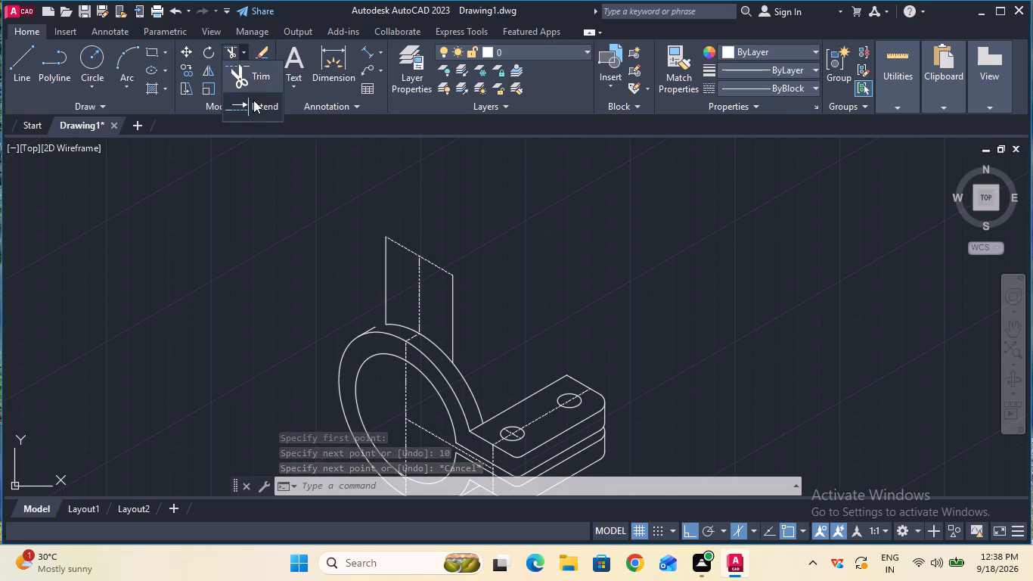
left_click(253, 101)
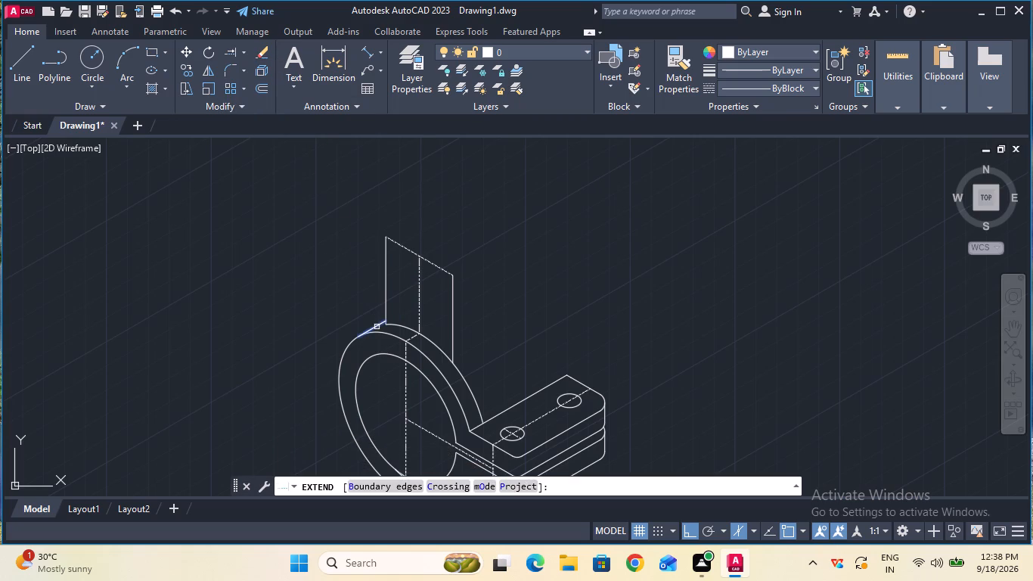
left_click(373, 327)
key("Escape")
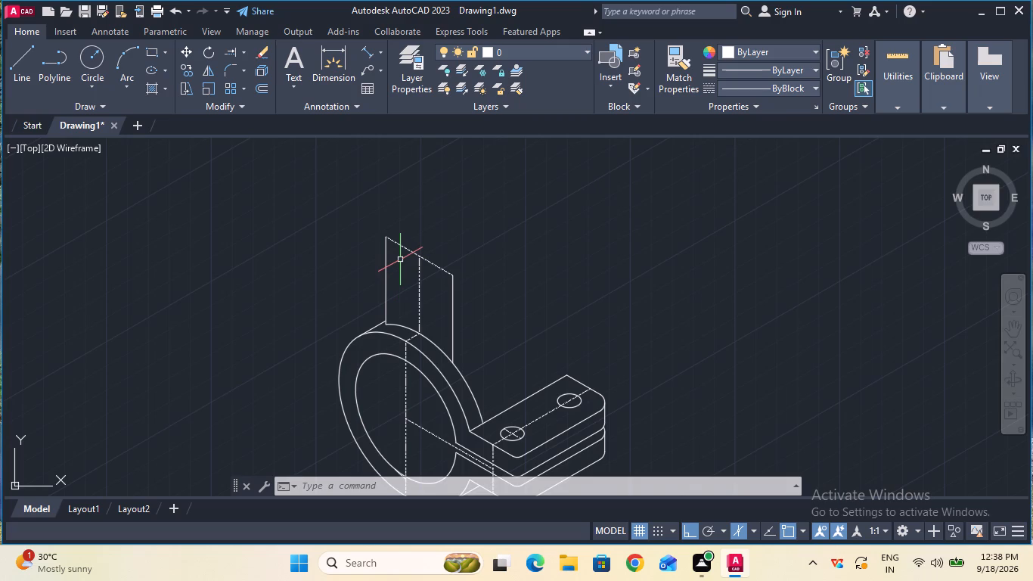
Copy the upright's left vertical side line 14 mm inward along the left isoplane's sloping direction.
left_click(186, 73)
left_click(388, 266)
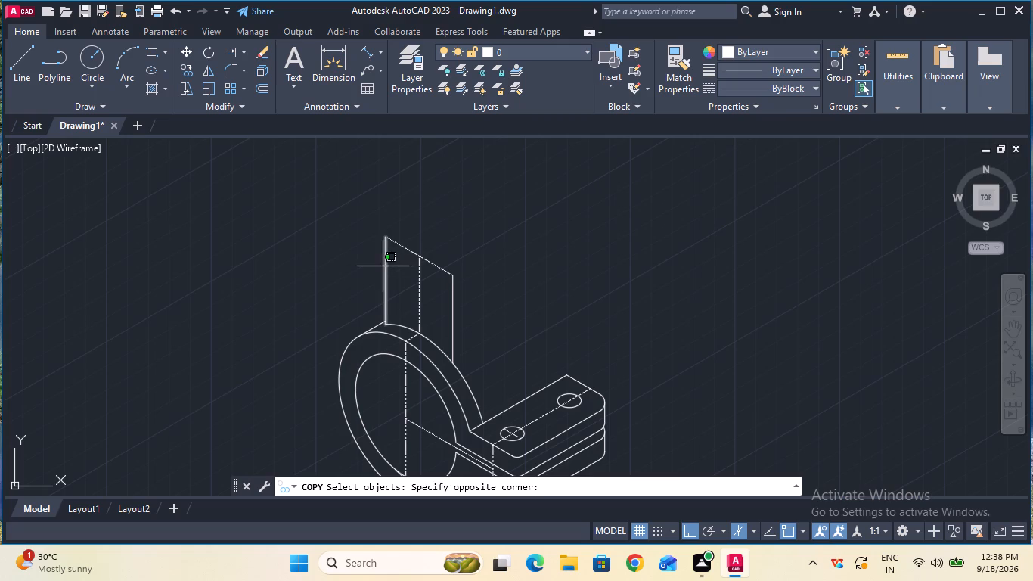
key("Escape")
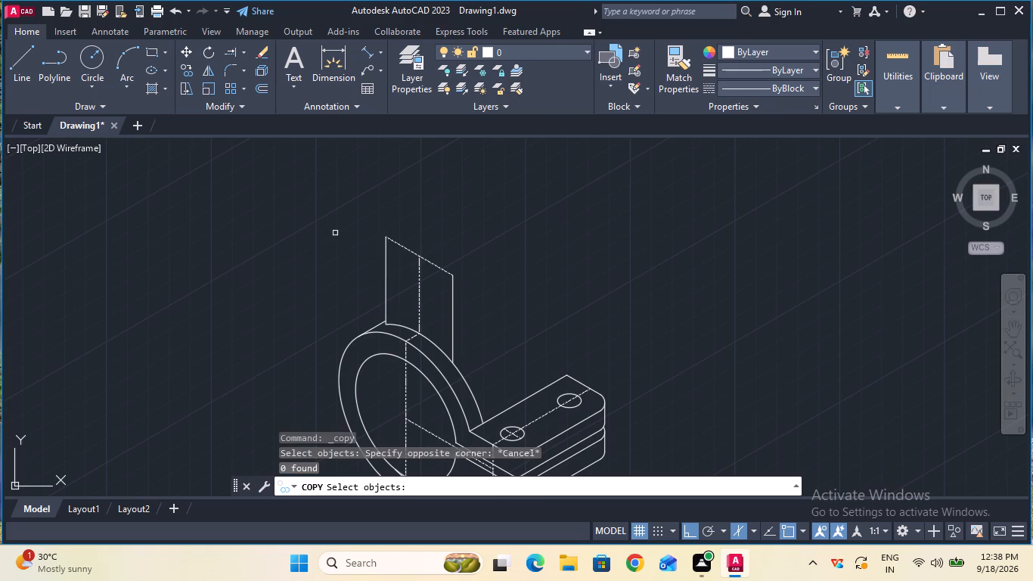
left_click(386, 280)
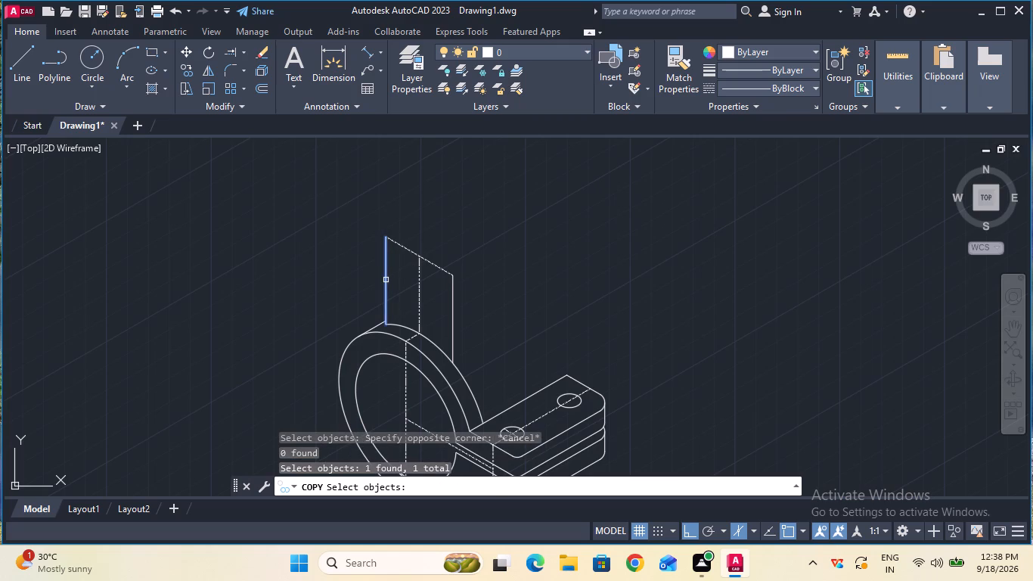
key("Return")
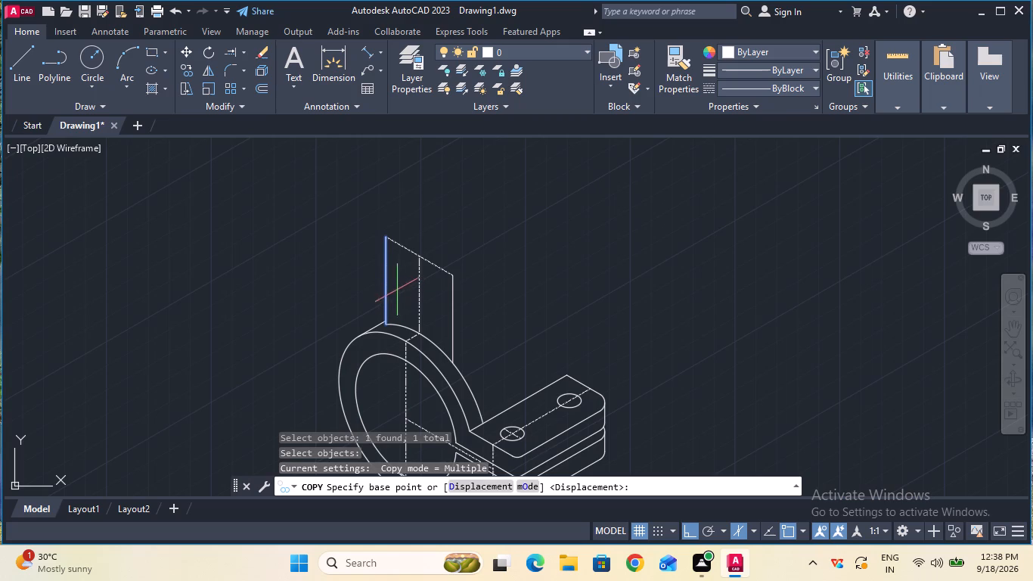
left_click(386, 283)
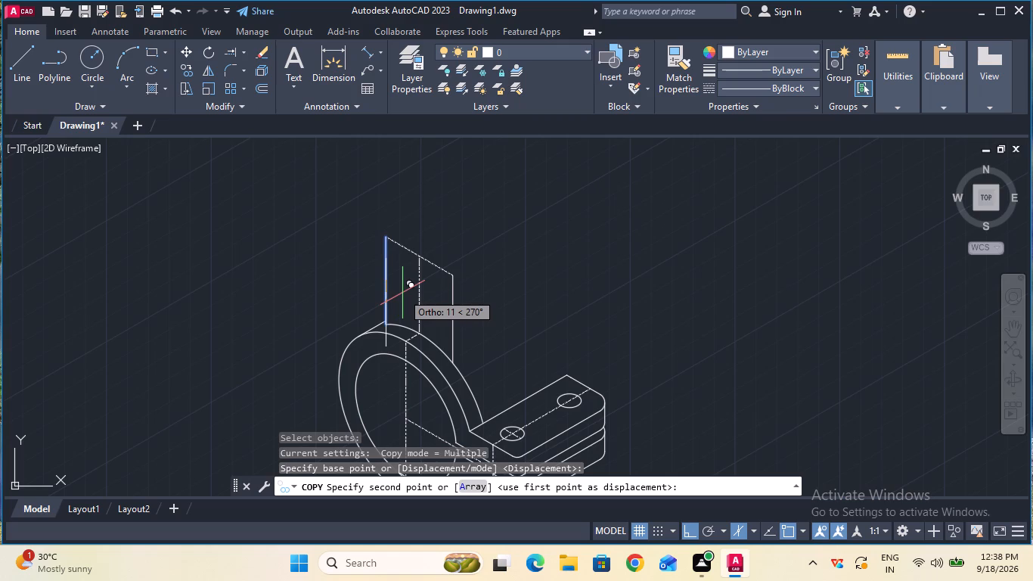
key("F5")
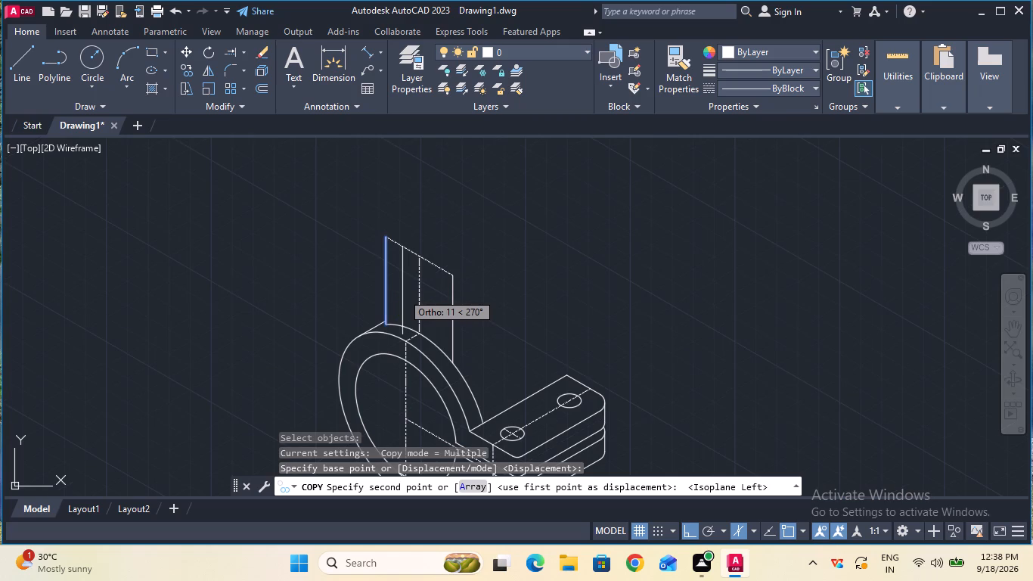
key("1")
key("4")
key("Return")
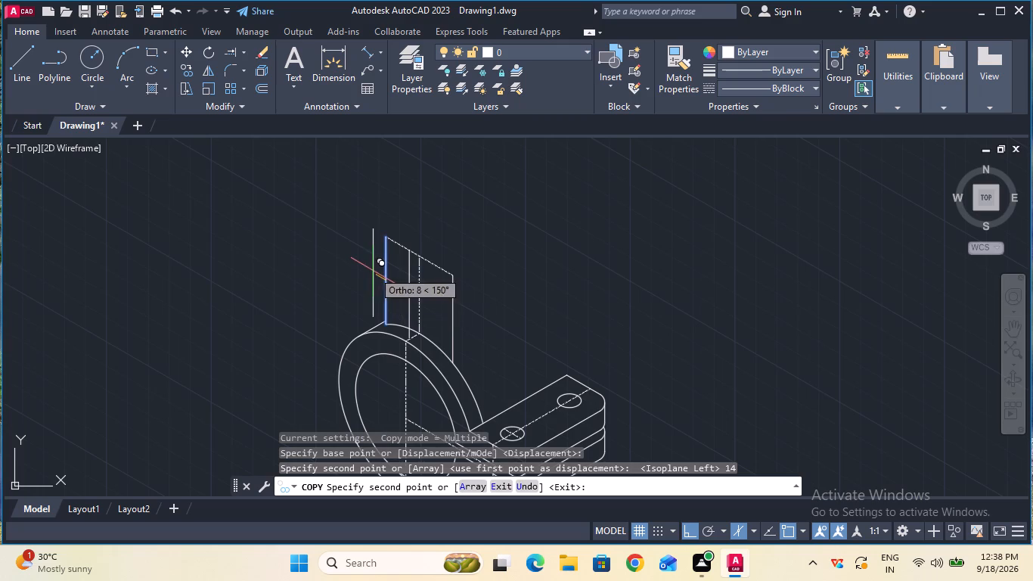
key("Escape")
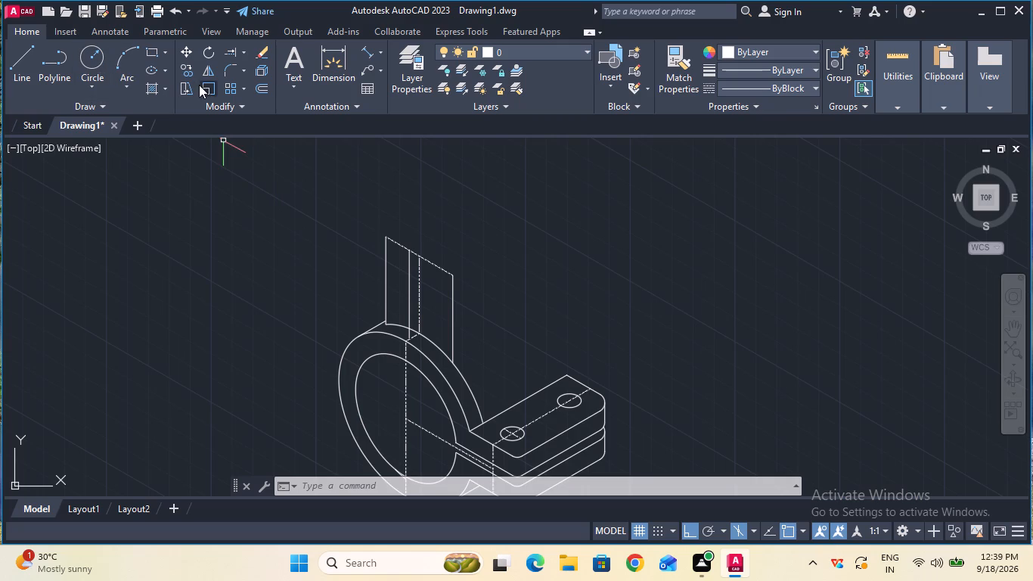
Copy the upright's right vertical side line 14 mm inward along the sloping direction.
left_click(188, 66)
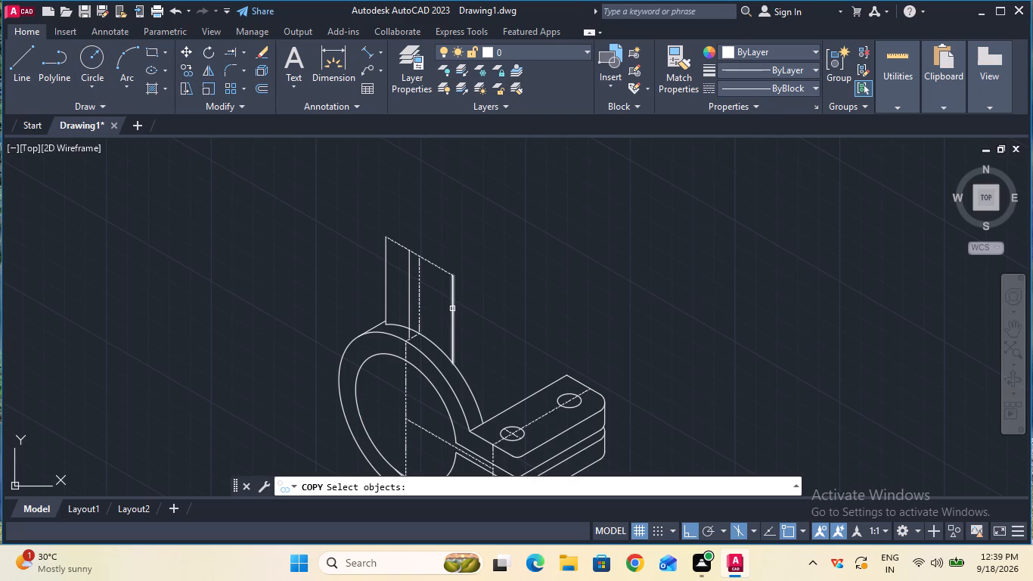
left_click(453, 309)
key("Return")
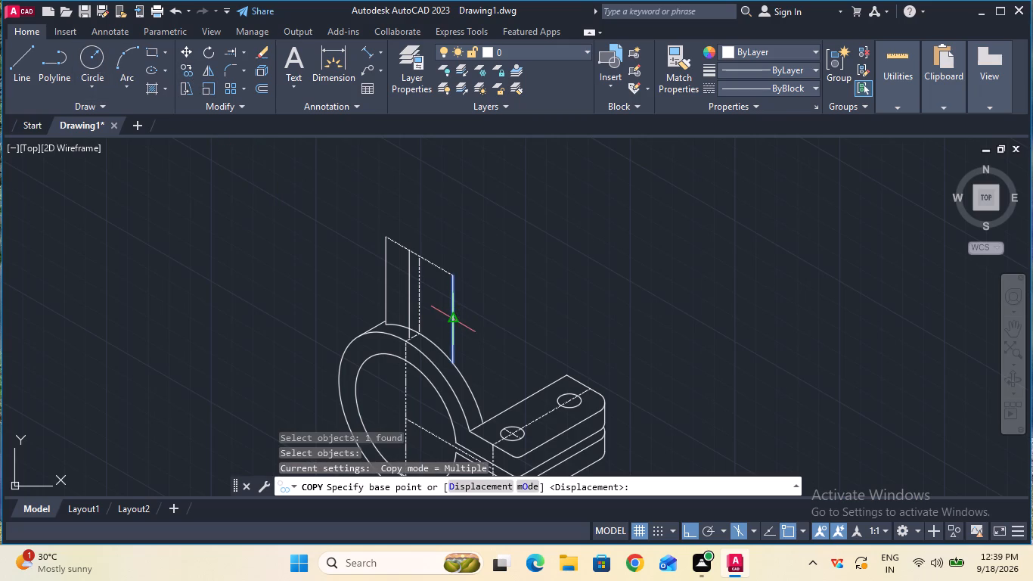
left_click(454, 322)
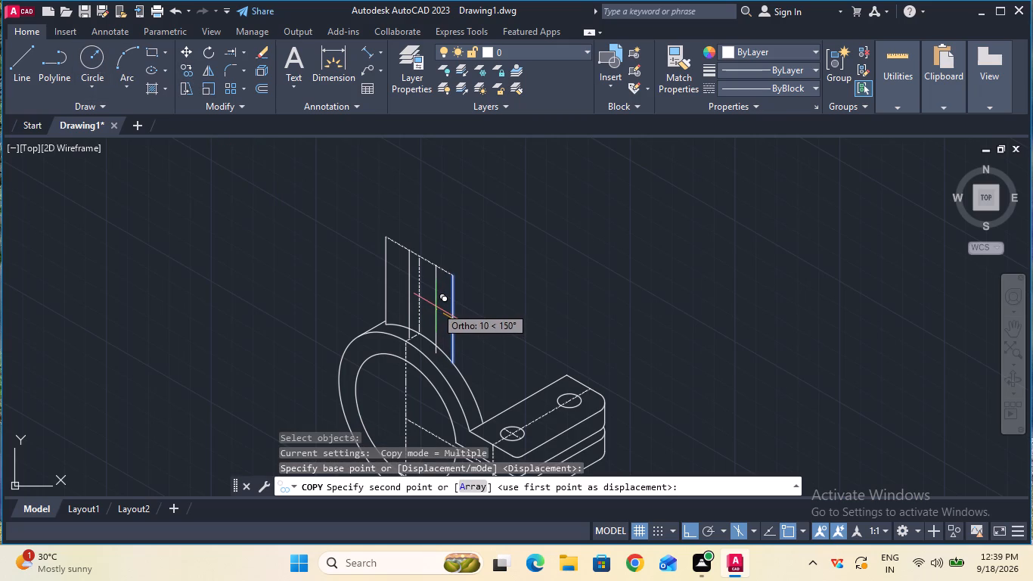
type("14")
key("Return")
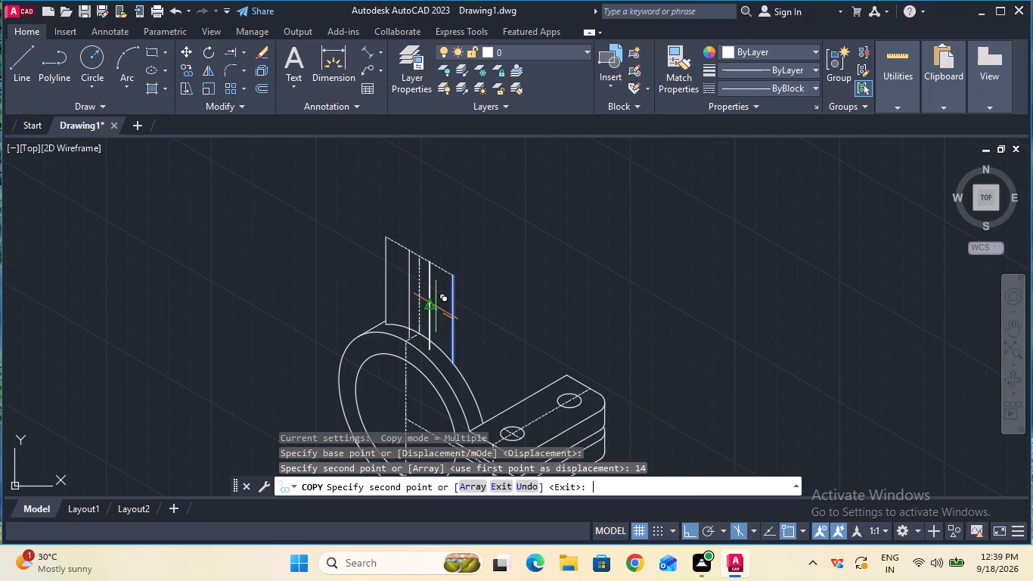
key("Escape")
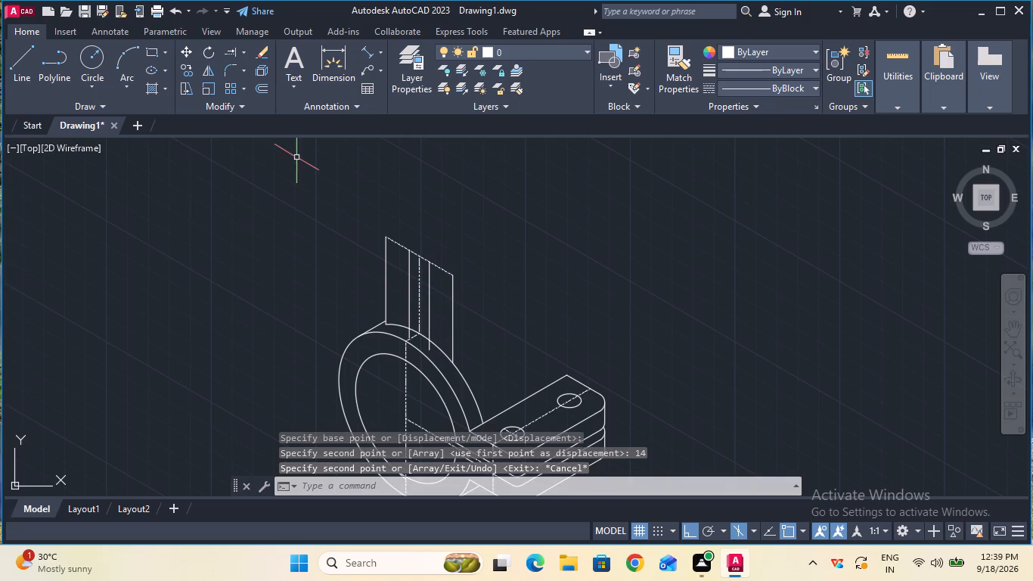
Trim the lower ends of the upright's two inner vertical lines at the ring's rear outer edge.
left_click(244, 45)
left_click(247, 77)
left_click(408, 334)
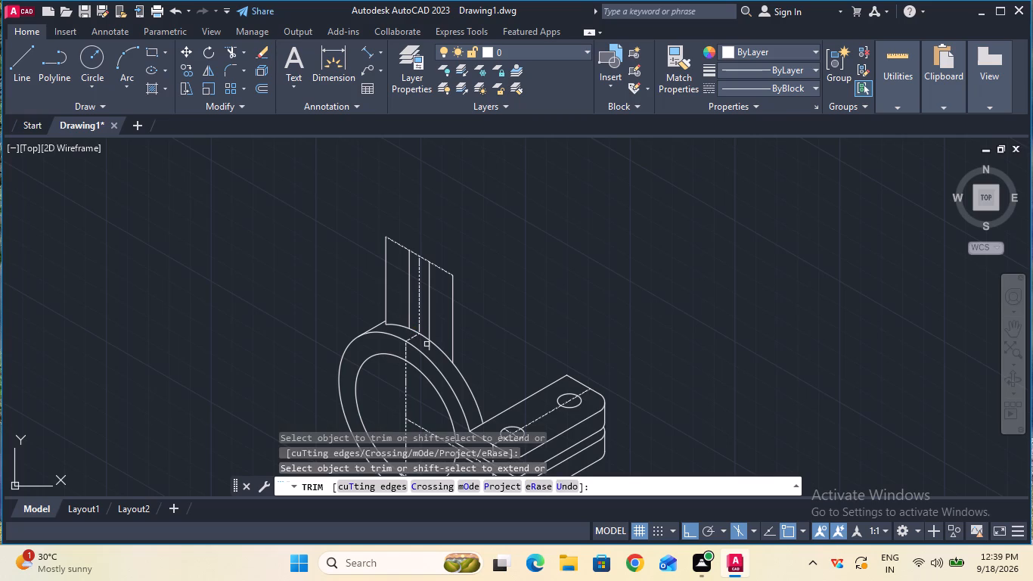
left_click(428, 344)
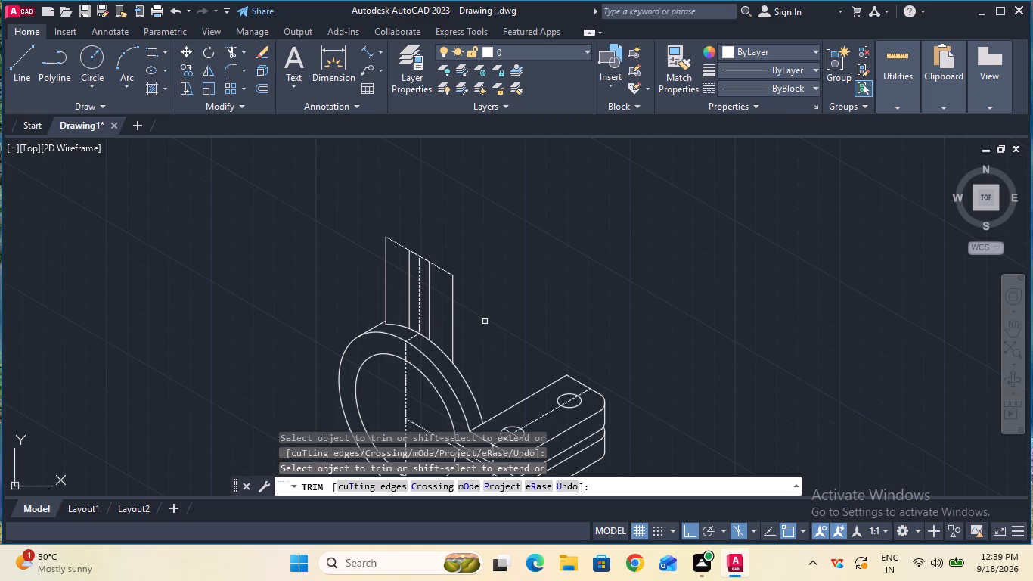
key("Escape")
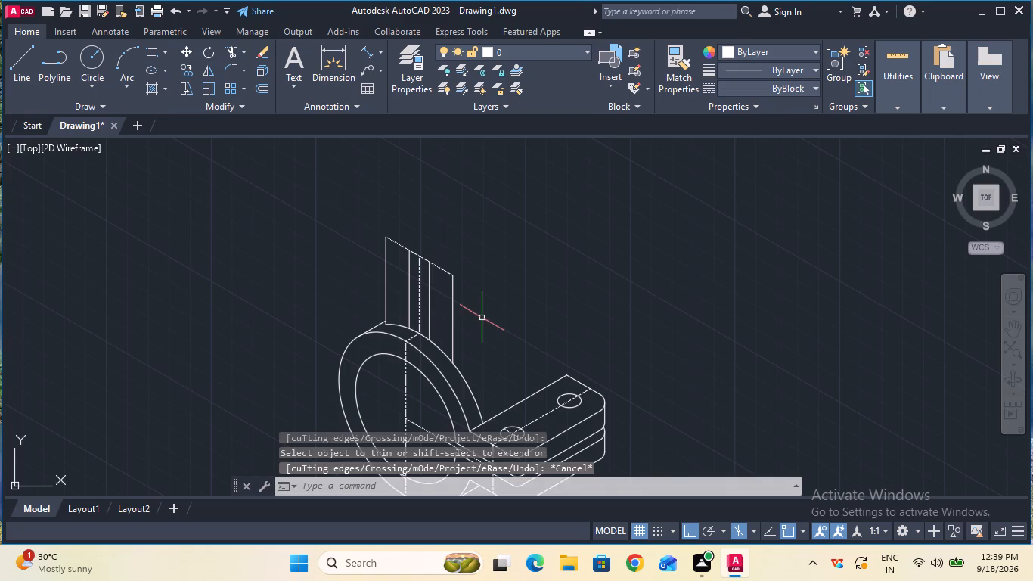
Measure the aligned distance between the top ends of the upright's two inner vertical lines.
left_click(365, 49)
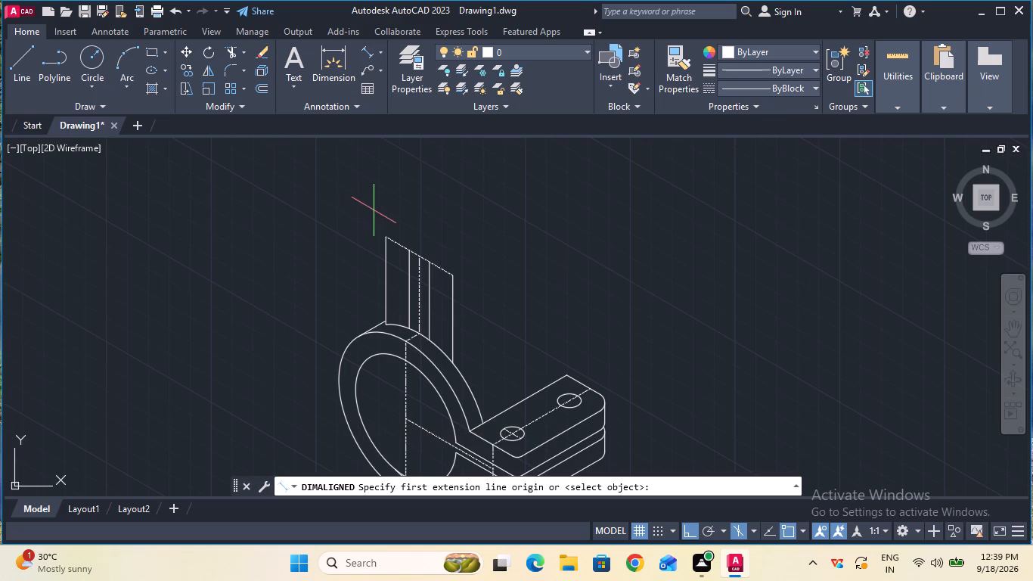
left_click(409, 250)
left_click(430, 265)
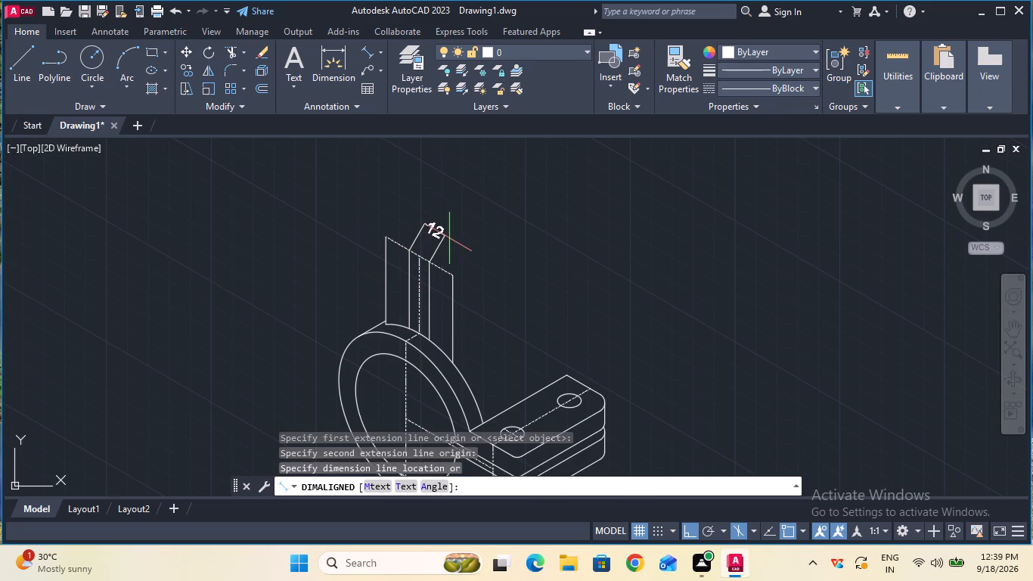
key("Escape")
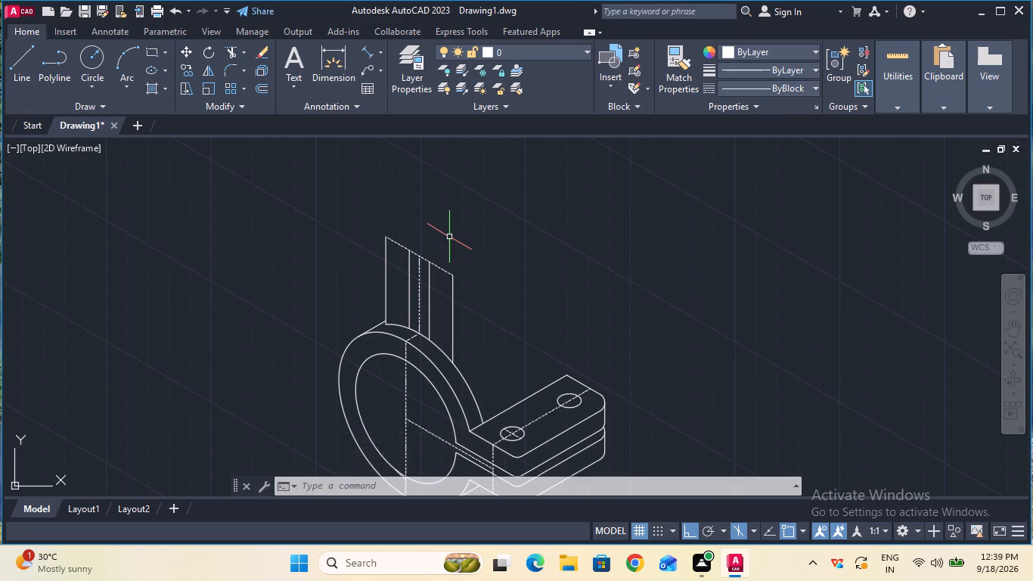
Measure the aligned distance between the ring's front and rear outer edges along the short centre line at the top.
left_click(371, 57)
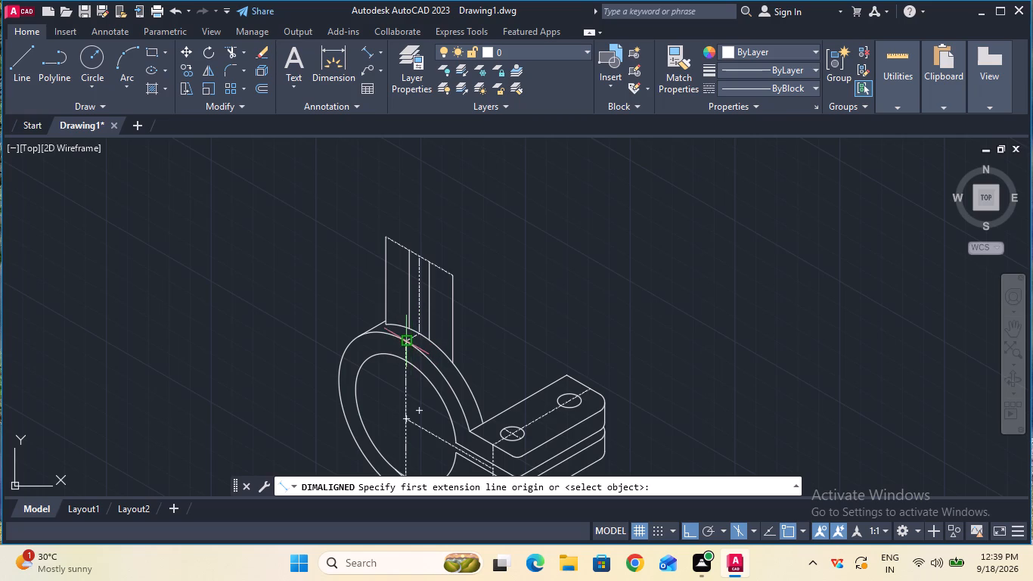
left_click(406, 345)
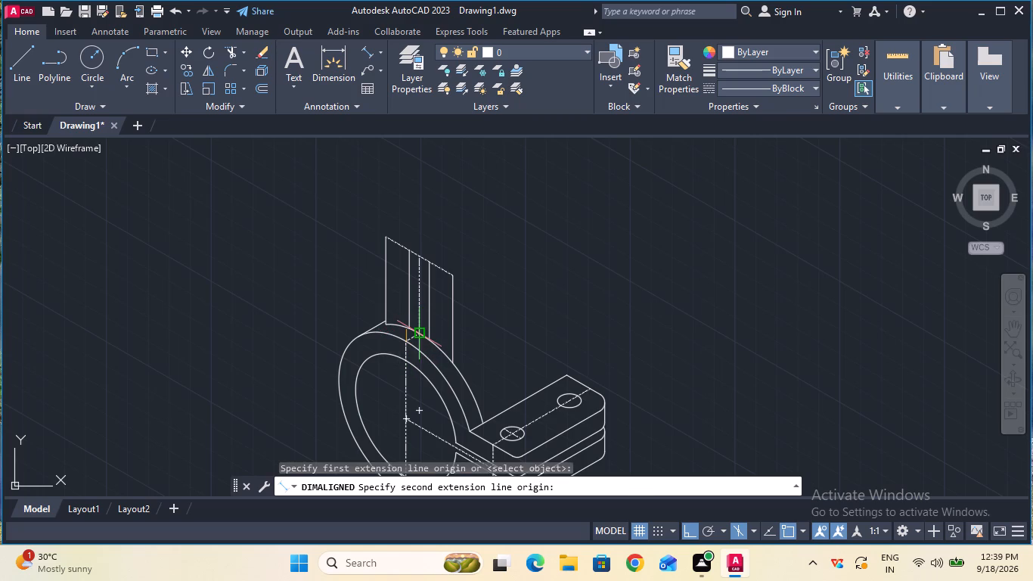
left_click(420, 336)
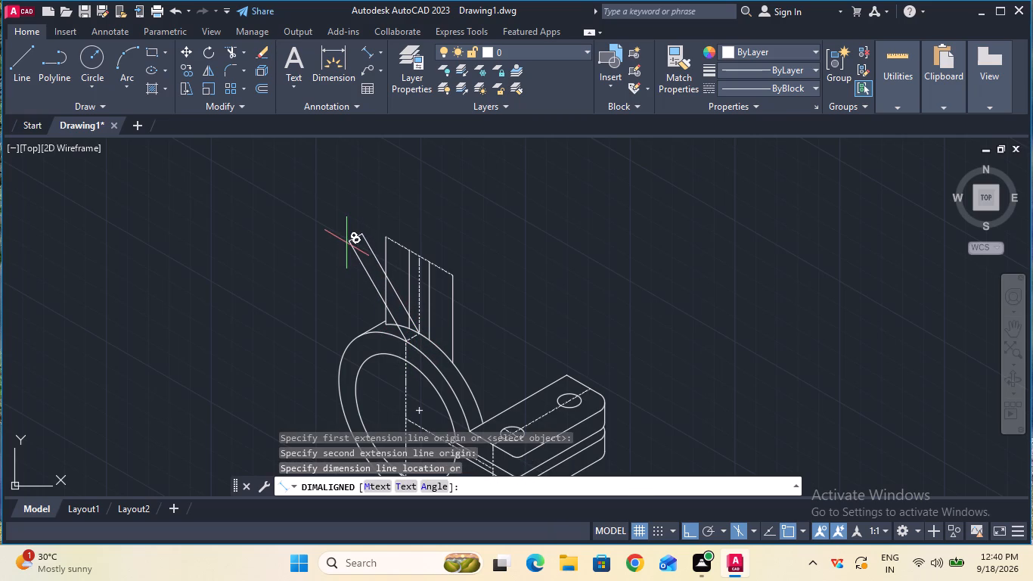
key("Escape")
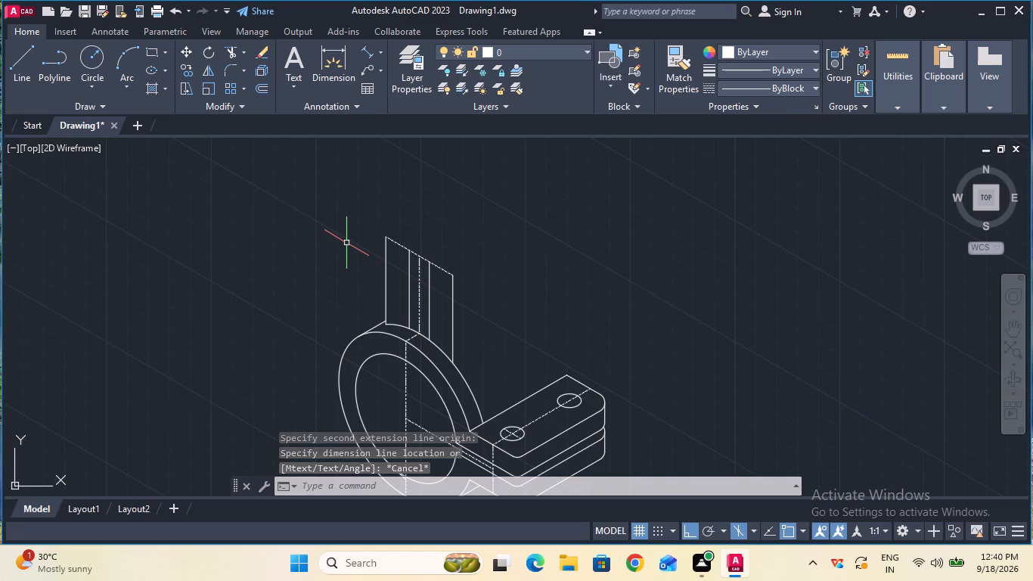
Trim away the ring's rear outer arc between the upright's right side line and the upper lug.
left_click(232, 54)
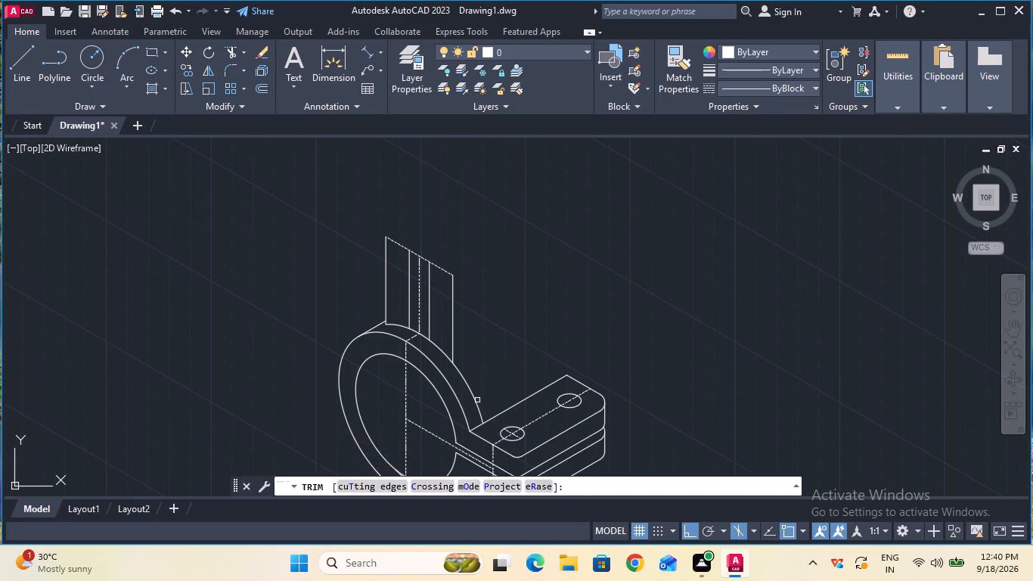
left_click(474, 397)
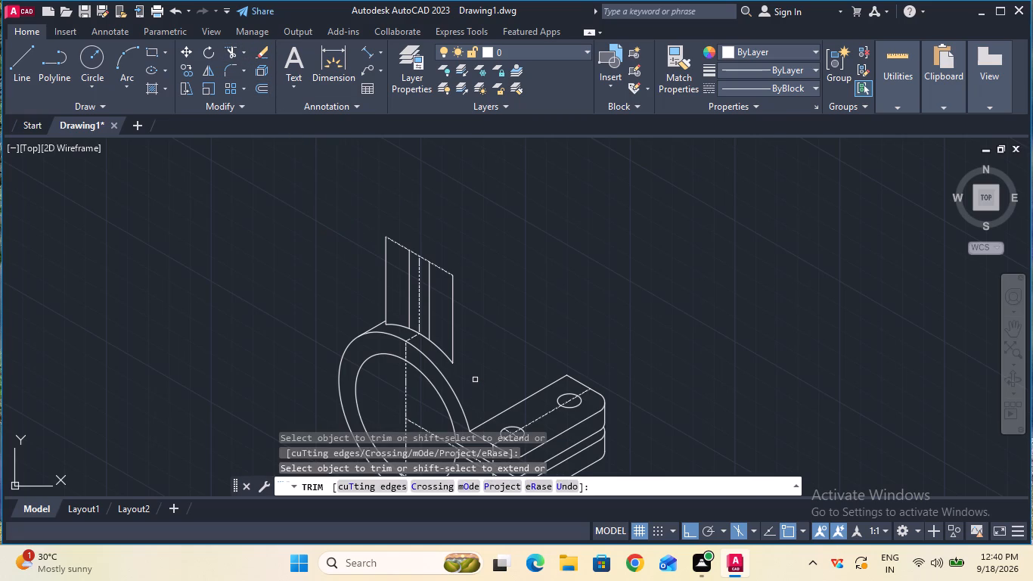
key("Escape")
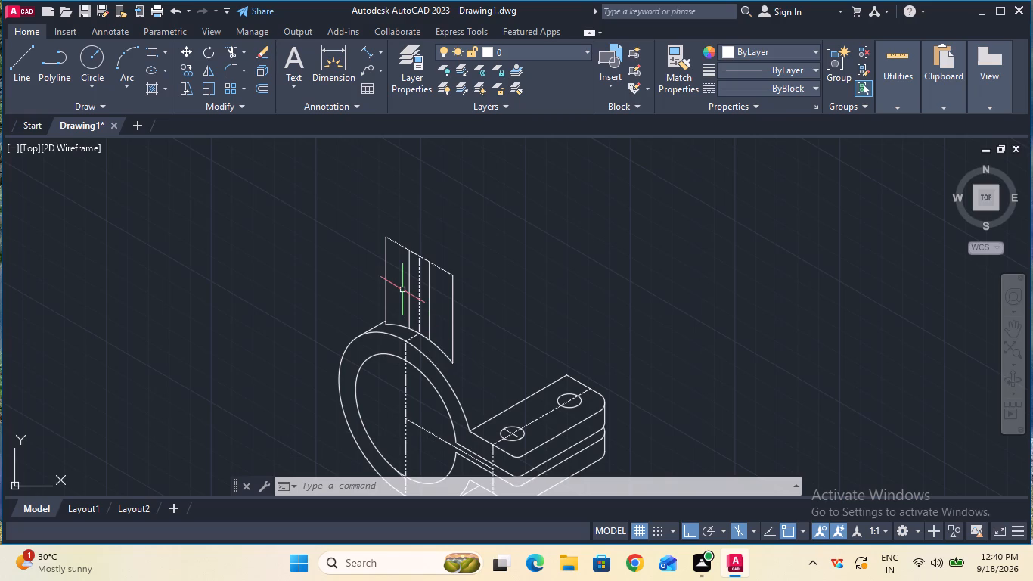
Draw a 42 mm line at 30° from the foot of the upright's right side line in the top isoplane.
left_click(26, 61)
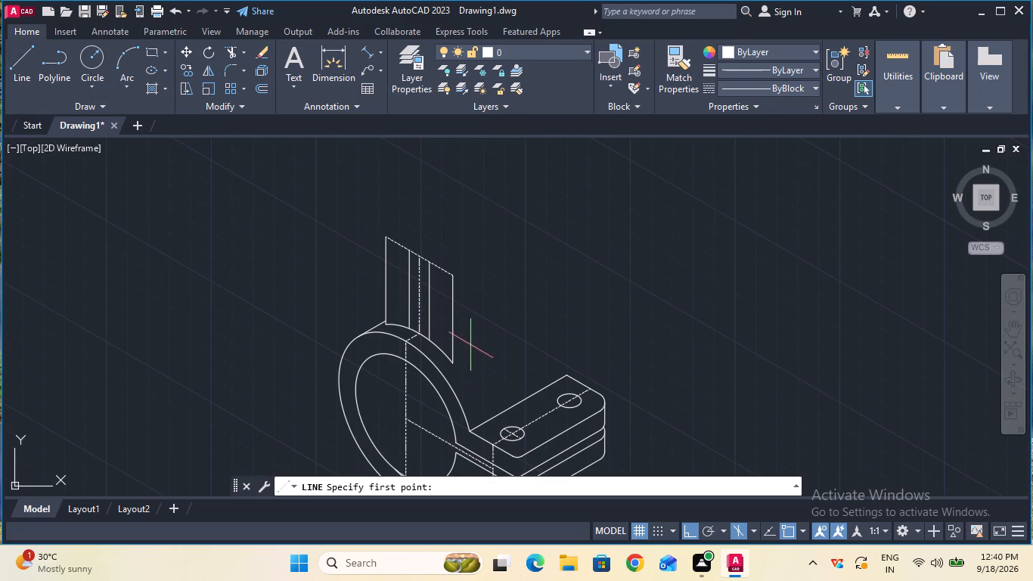
left_click(453, 362)
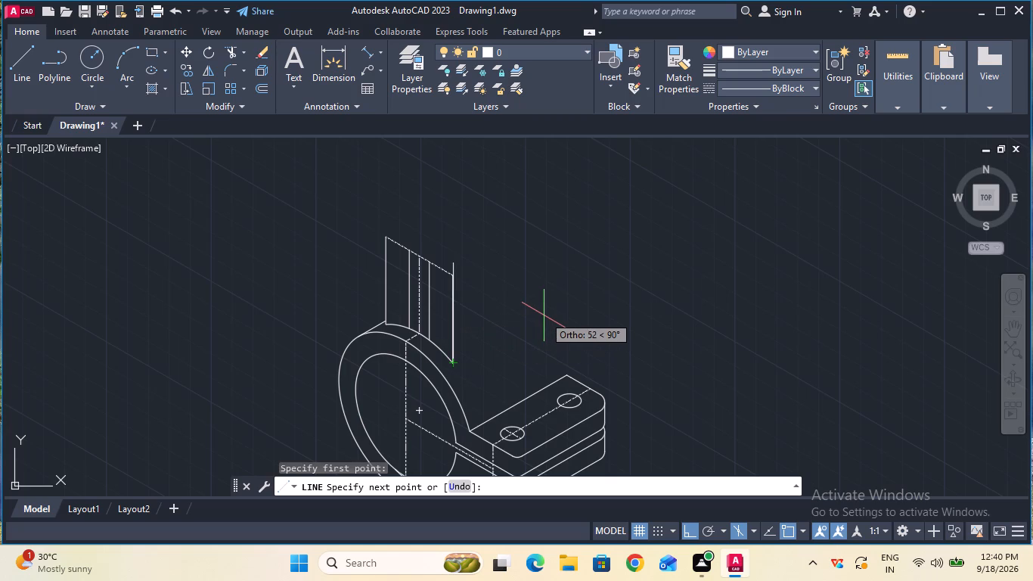
key("F5")
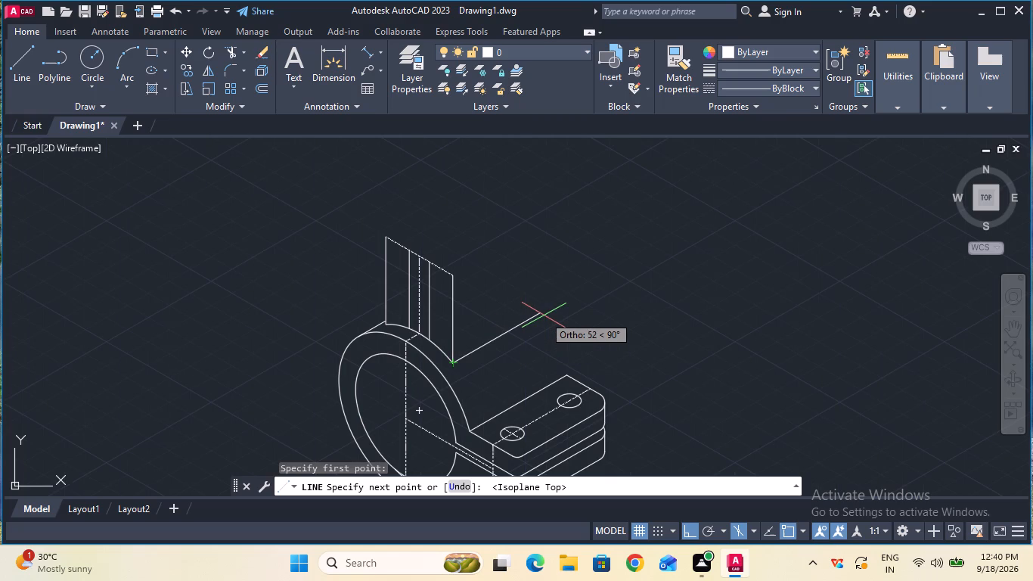
type("42")
key("Return")
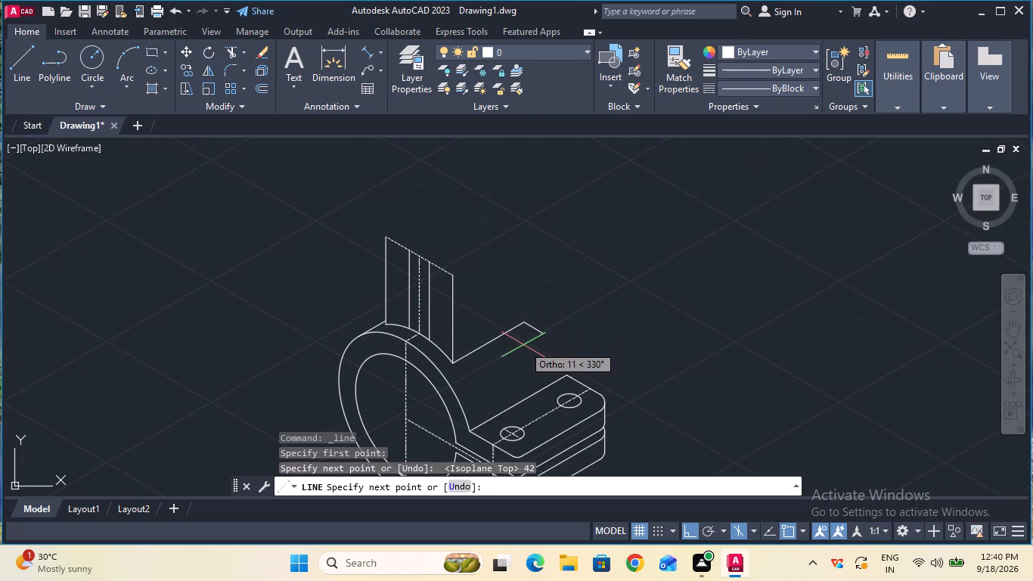
key("Escape")
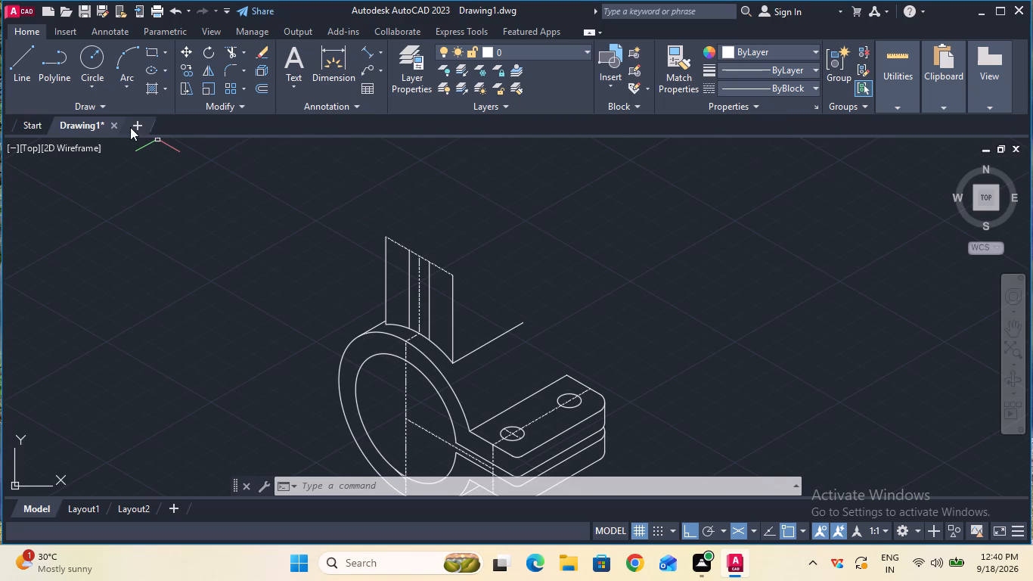
Draw a 40 mm vertical line upward from the far end of the 42 mm line.
left_click(23, 62)
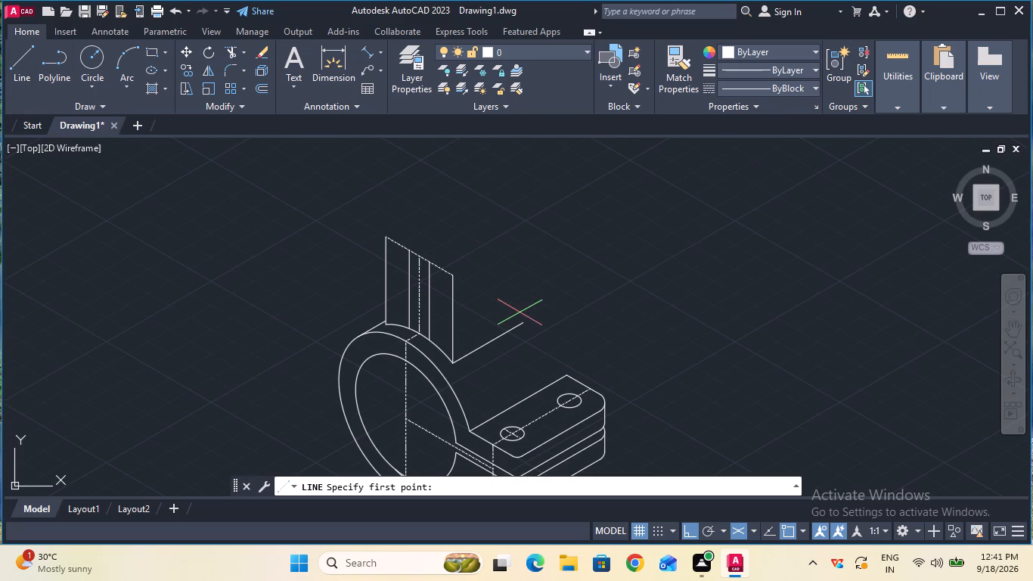
left_click(520, 322)
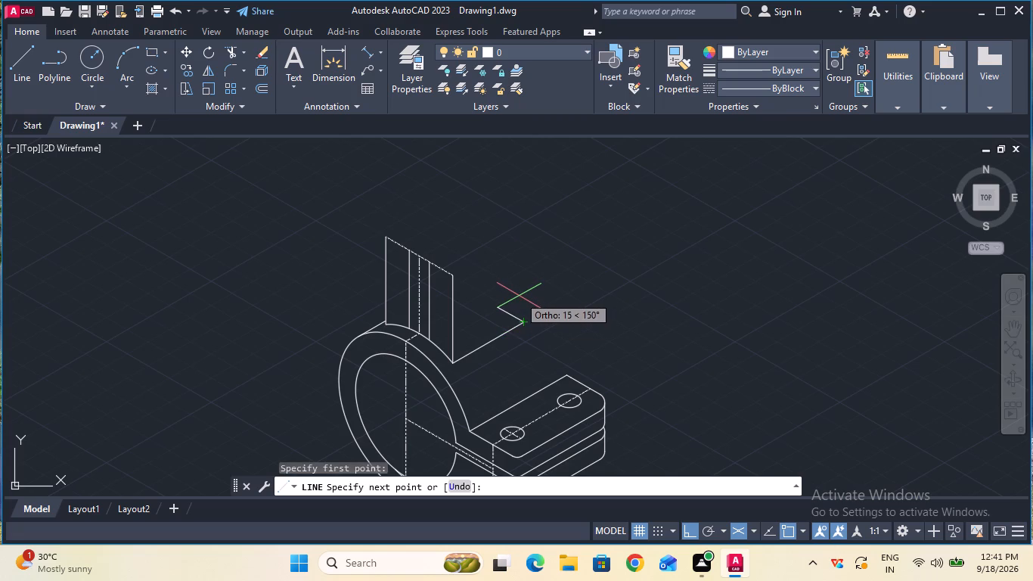
key("F5")
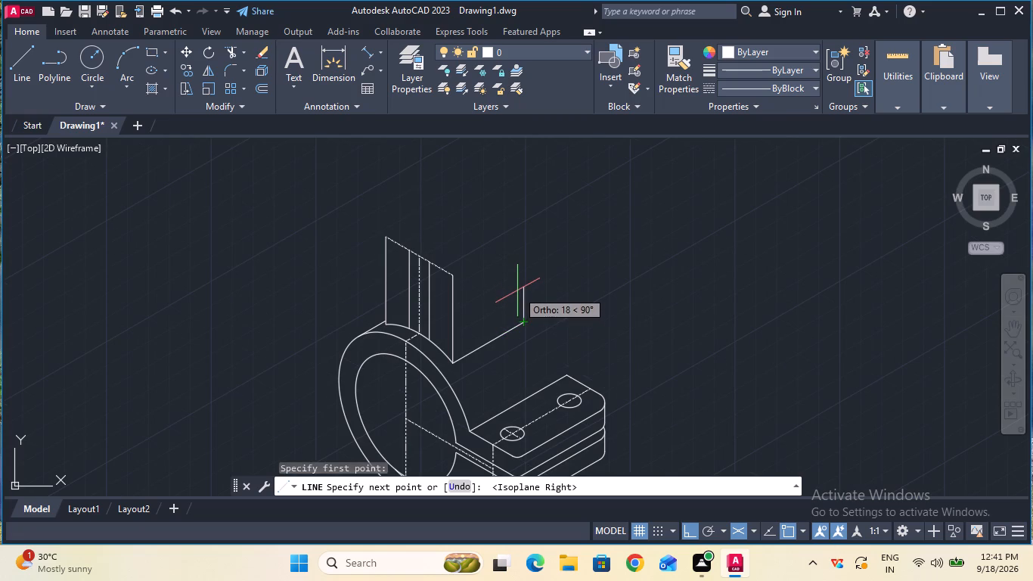
key("4")
key("0")
key("Return")
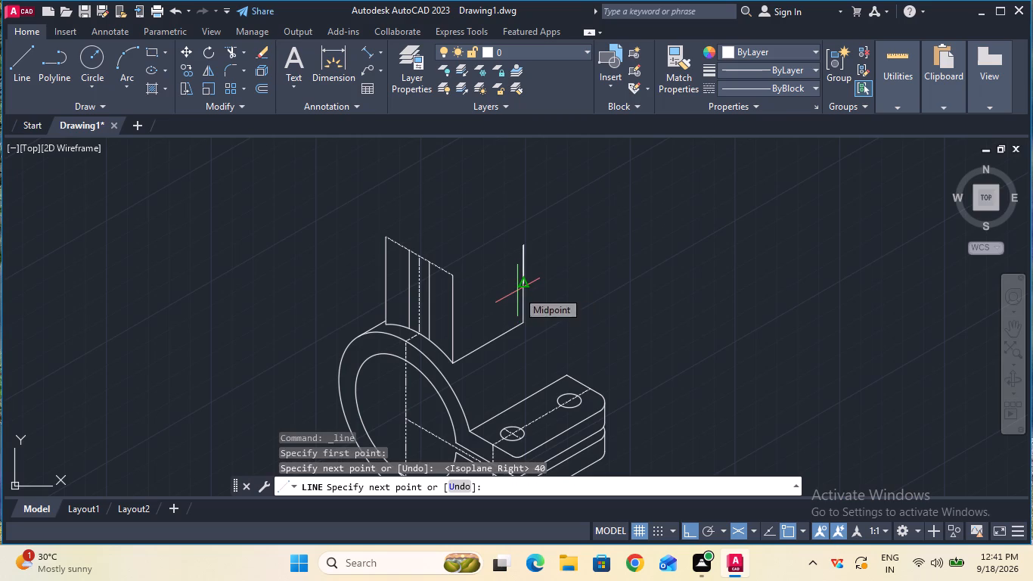
key("Escape")
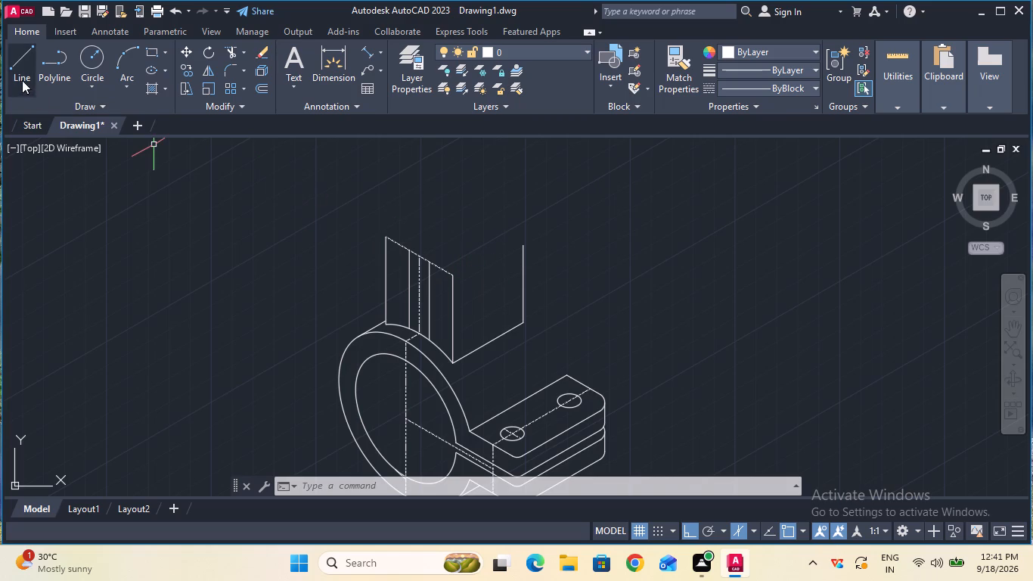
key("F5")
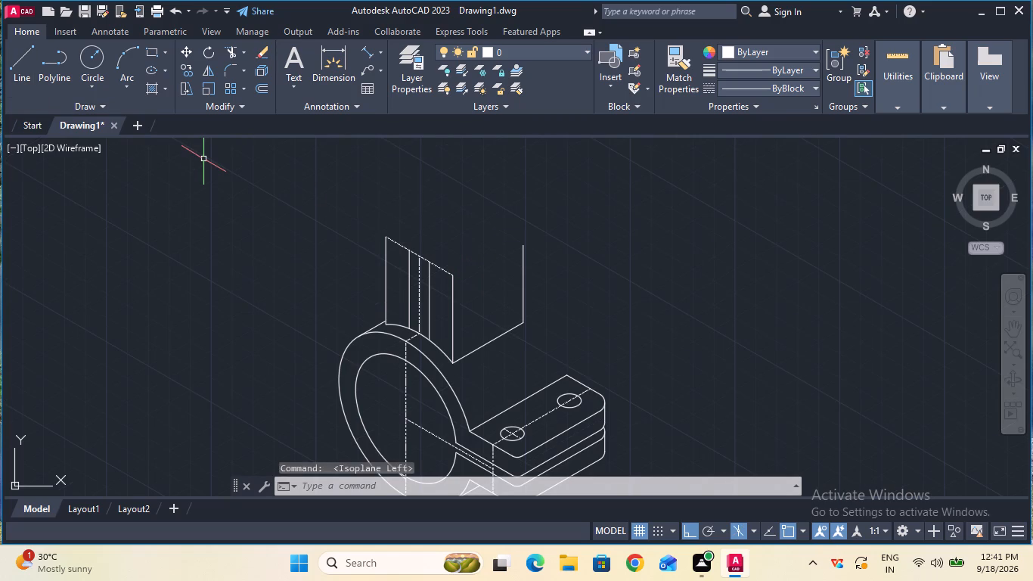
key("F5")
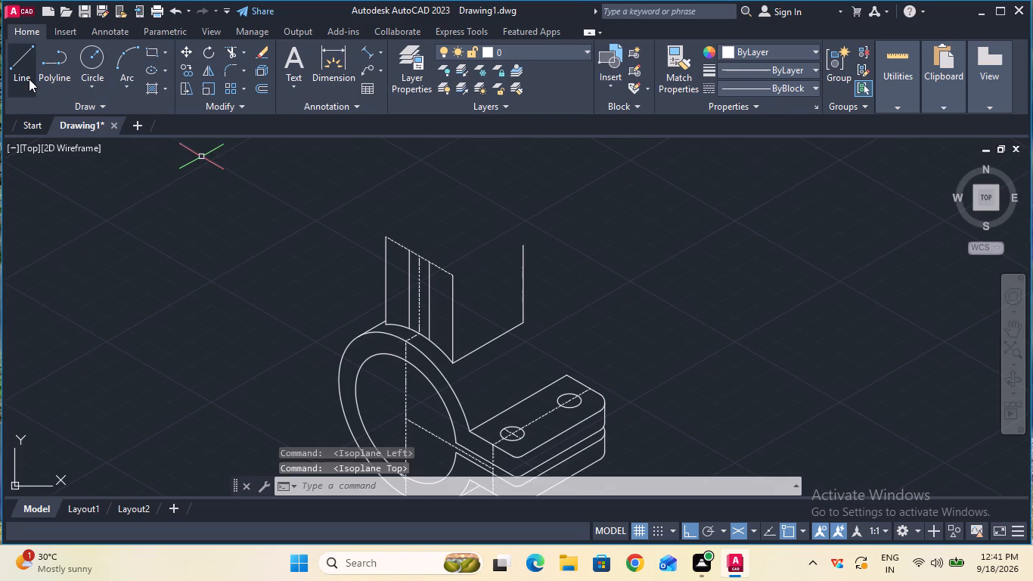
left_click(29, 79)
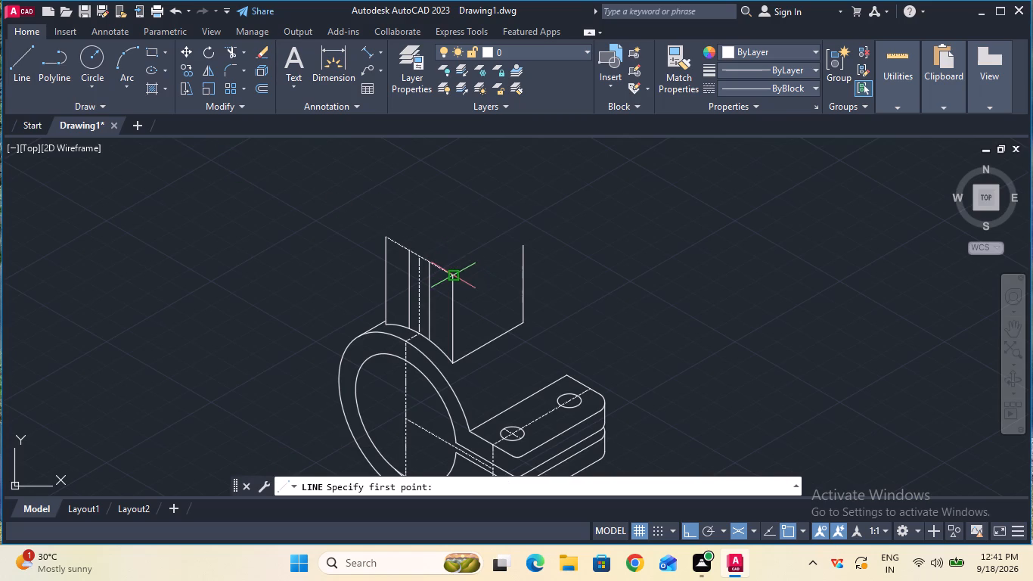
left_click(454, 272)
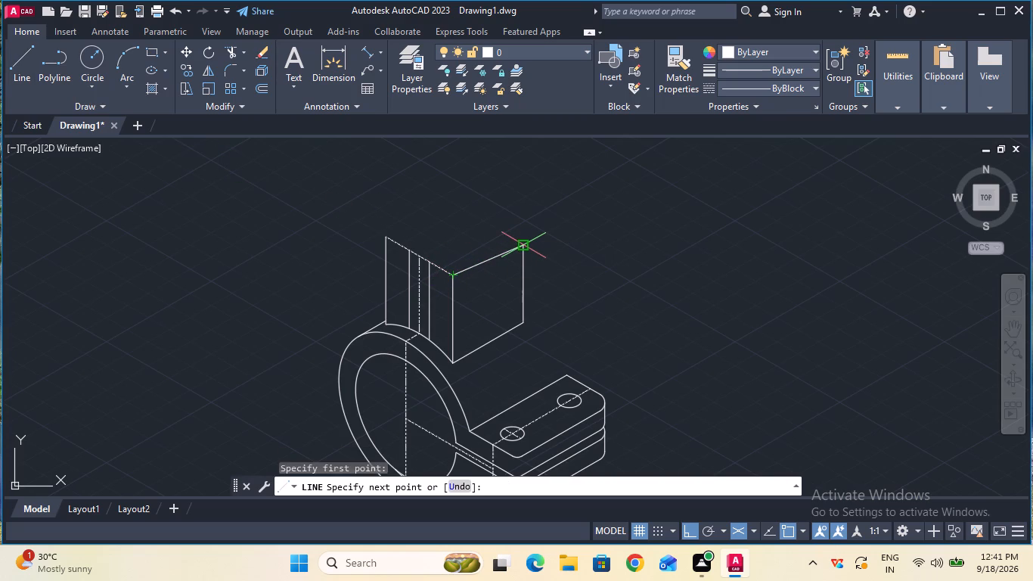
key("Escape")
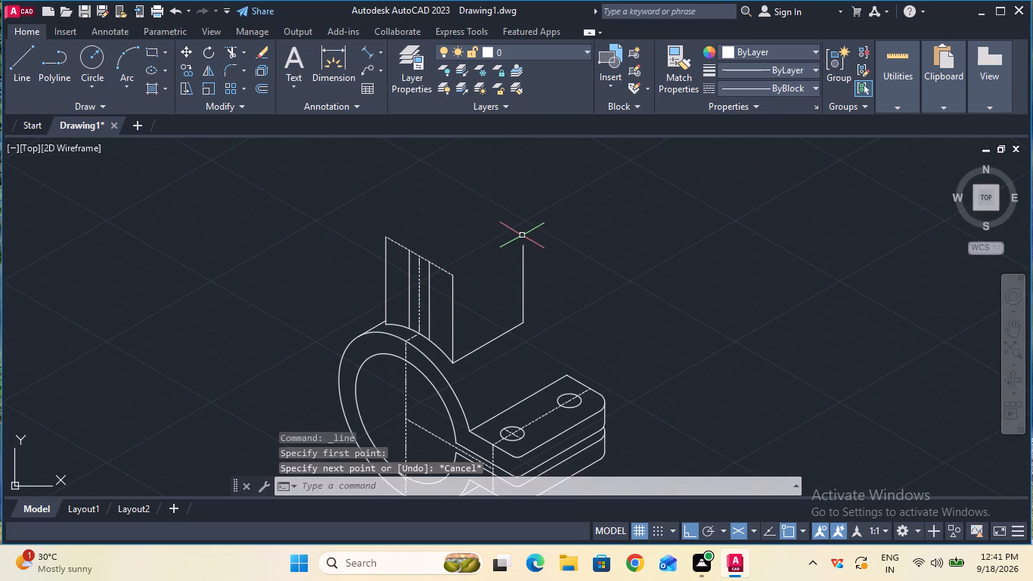
Measure the height of the upright's right vertical side line.
left_click(368, 48)
left_click(454, 278)
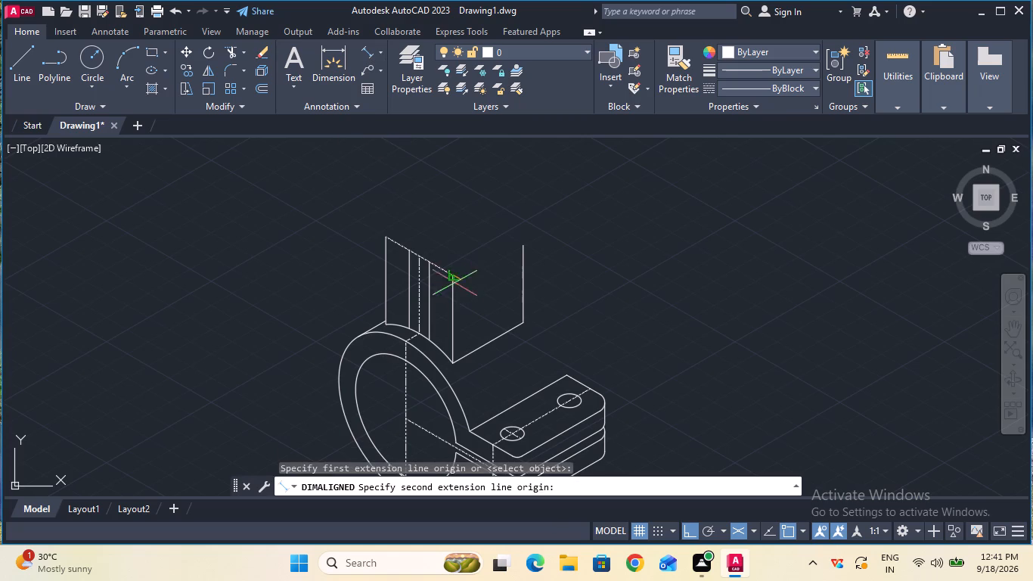
left_click(458, 362)
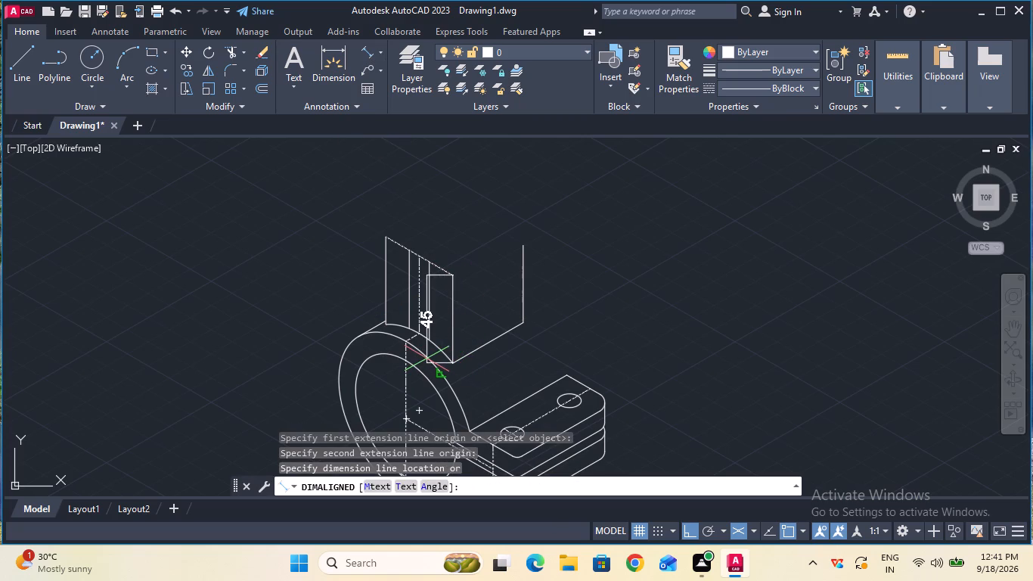
key("Escape")
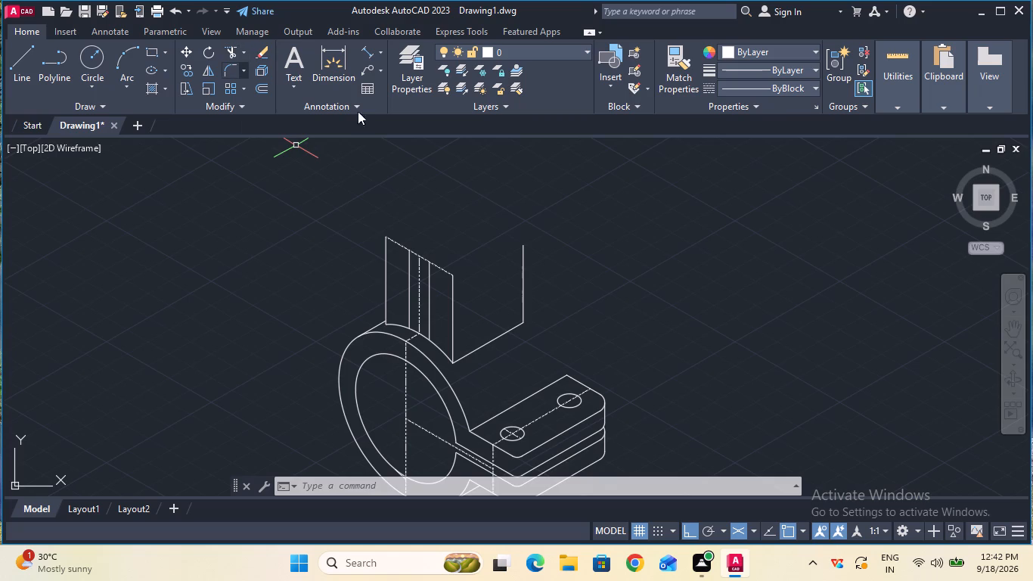
Replace the 40 mm vertical line at the far end of the 42 mm line with a 45 mm vertical line in the right isoplane.
left_click(525, 261)
key("Delete")
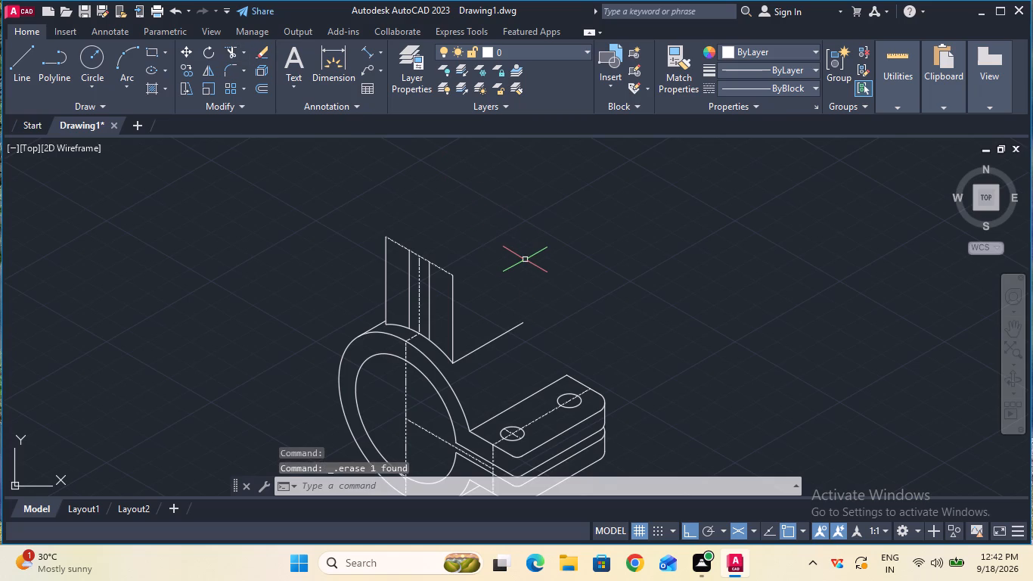
left_click(29, 62)
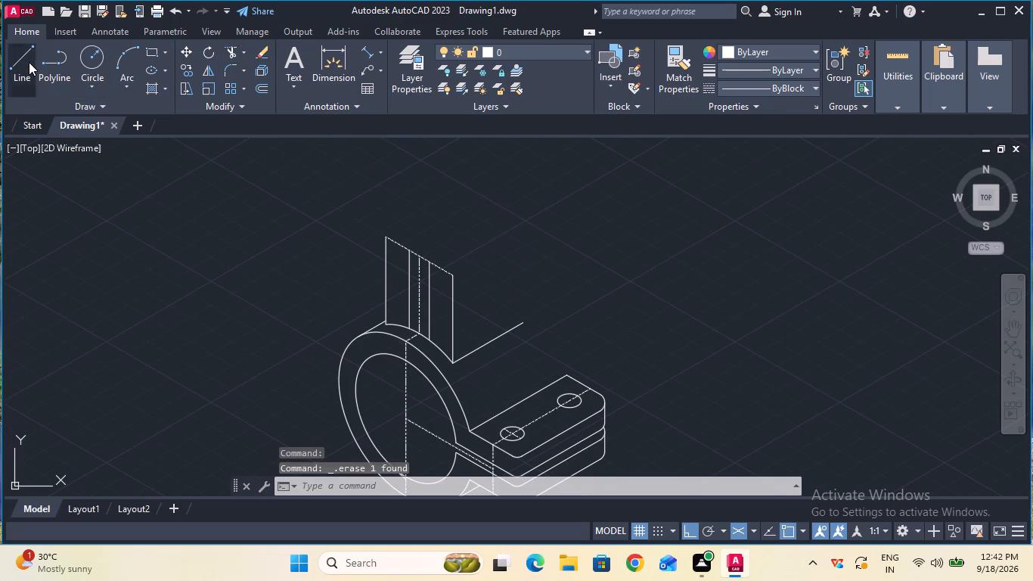
left_click(520, 323)
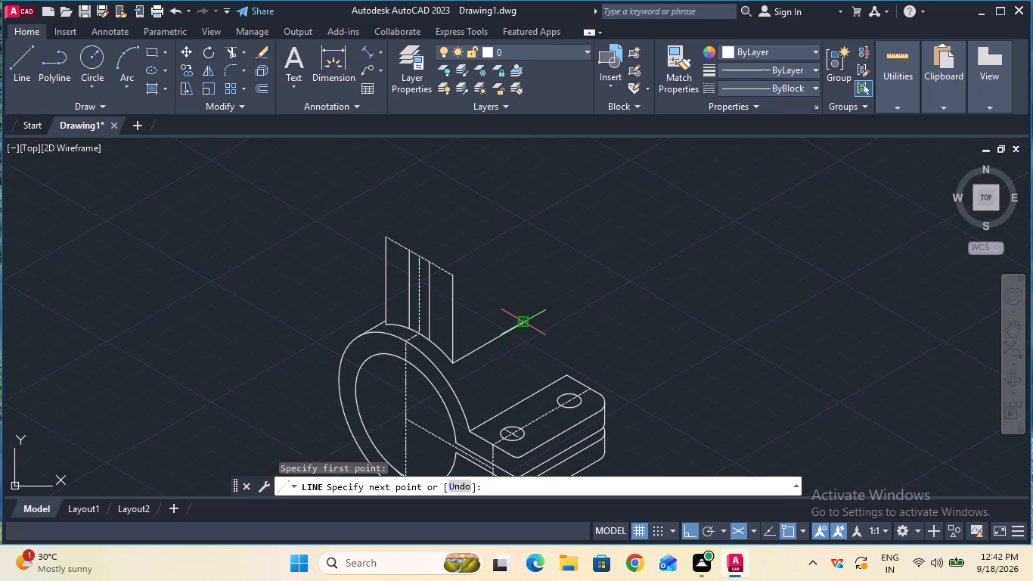
key("F5")
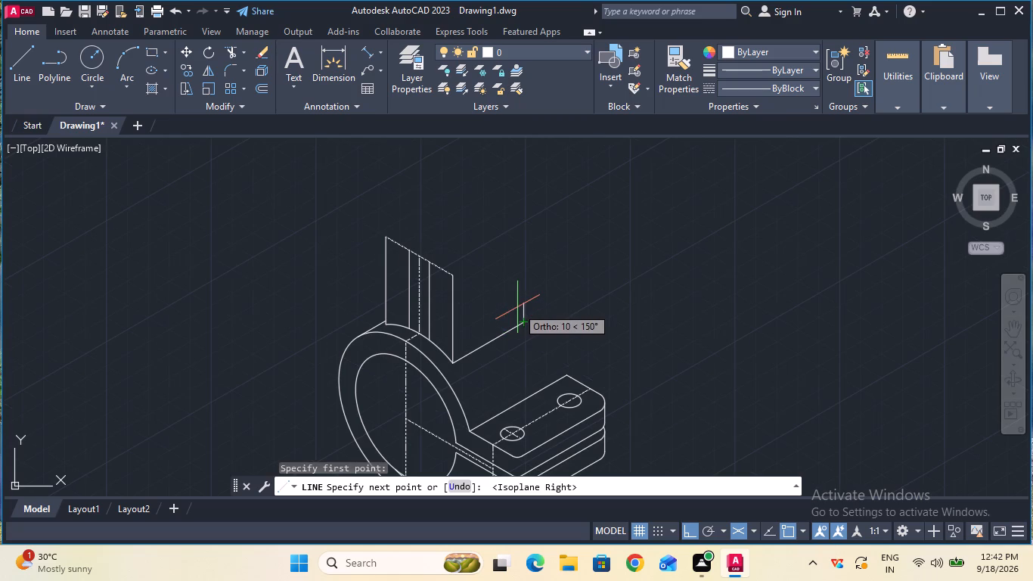
type("45")
key("Return")
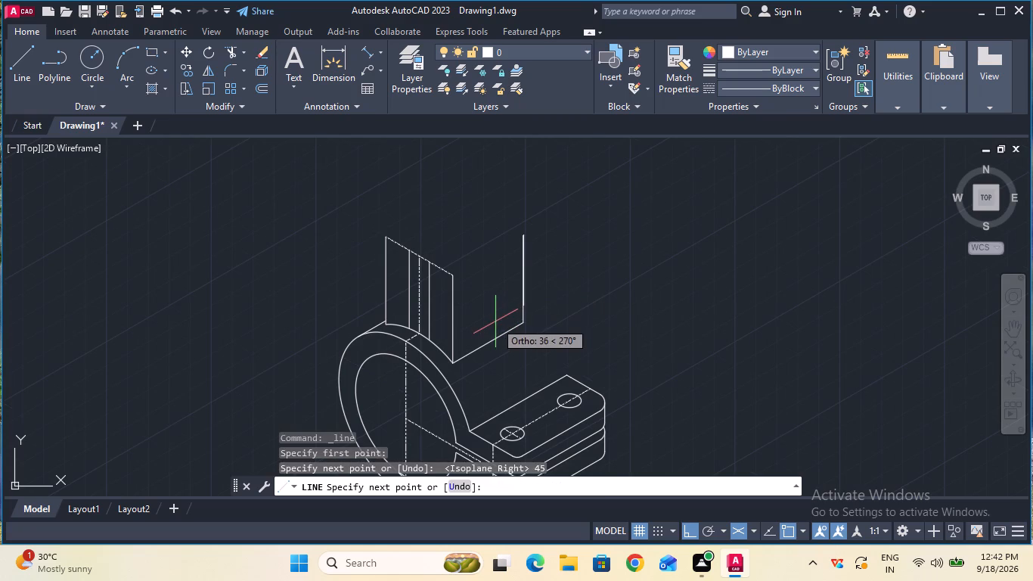
key("Escape")
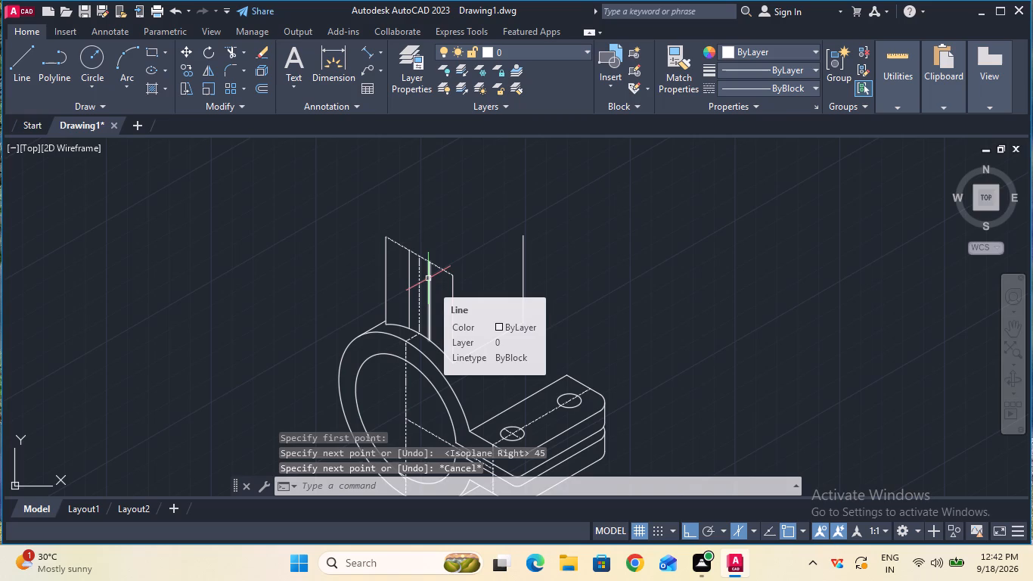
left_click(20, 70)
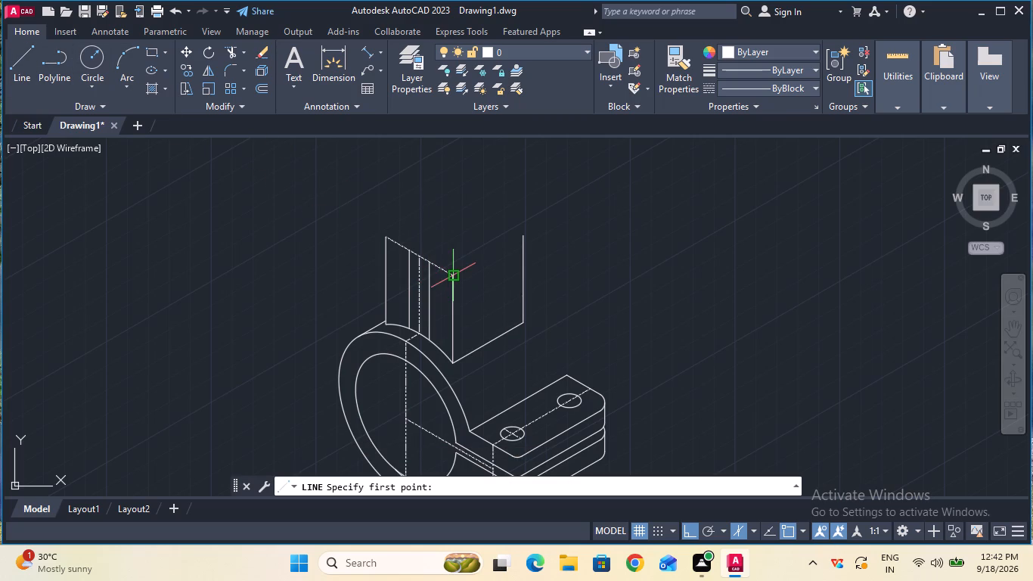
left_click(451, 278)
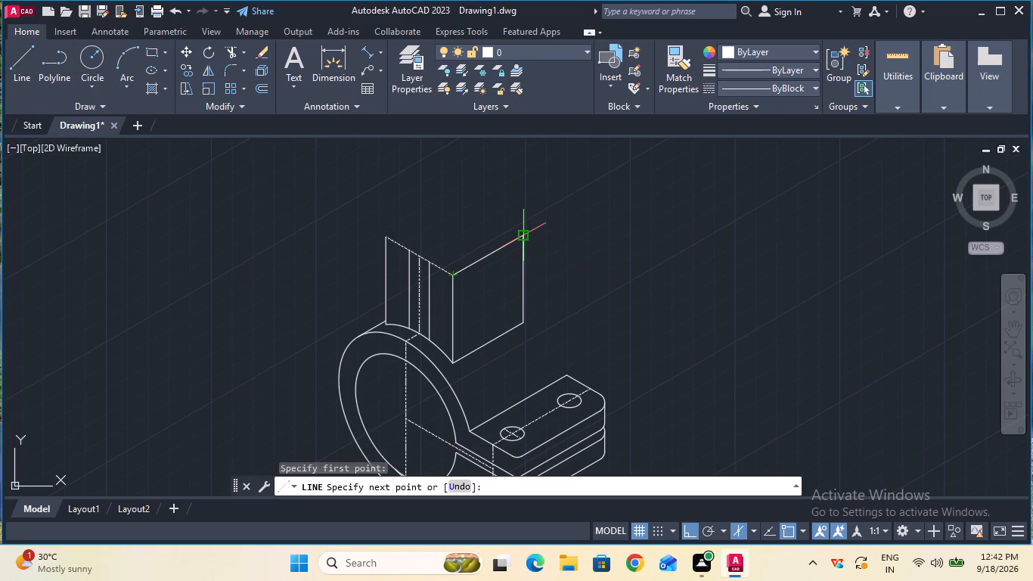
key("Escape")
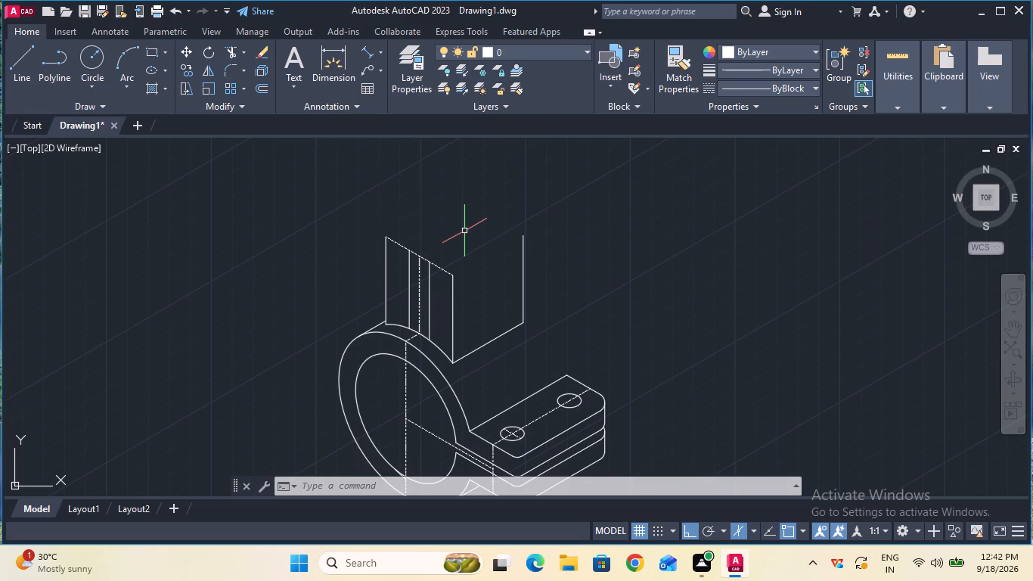
Copy the ring's front outer curve 58 mm back along the 30° axis, using the ring centre as base point.
left_click(421, 349)
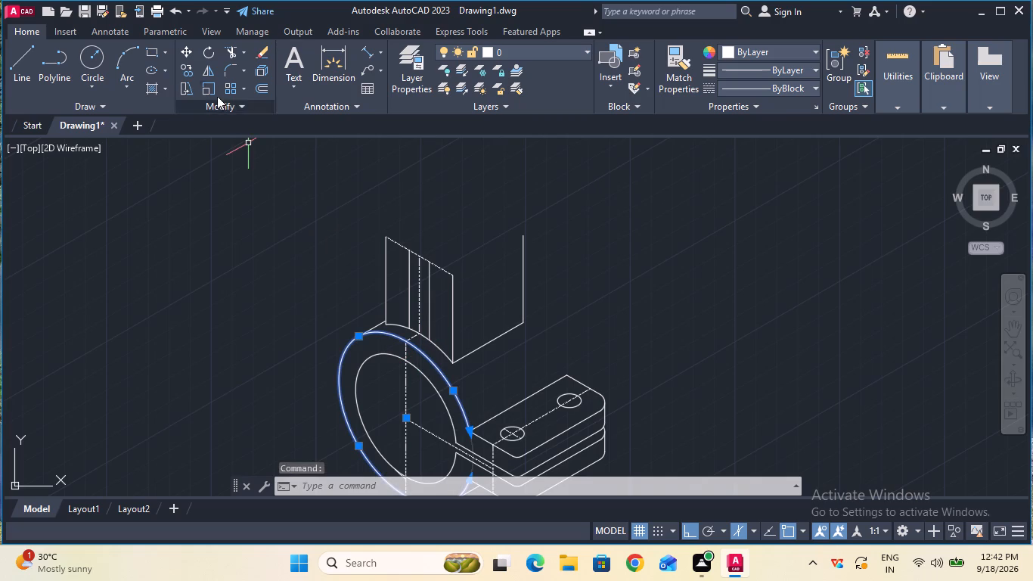
left_click(191, 78)
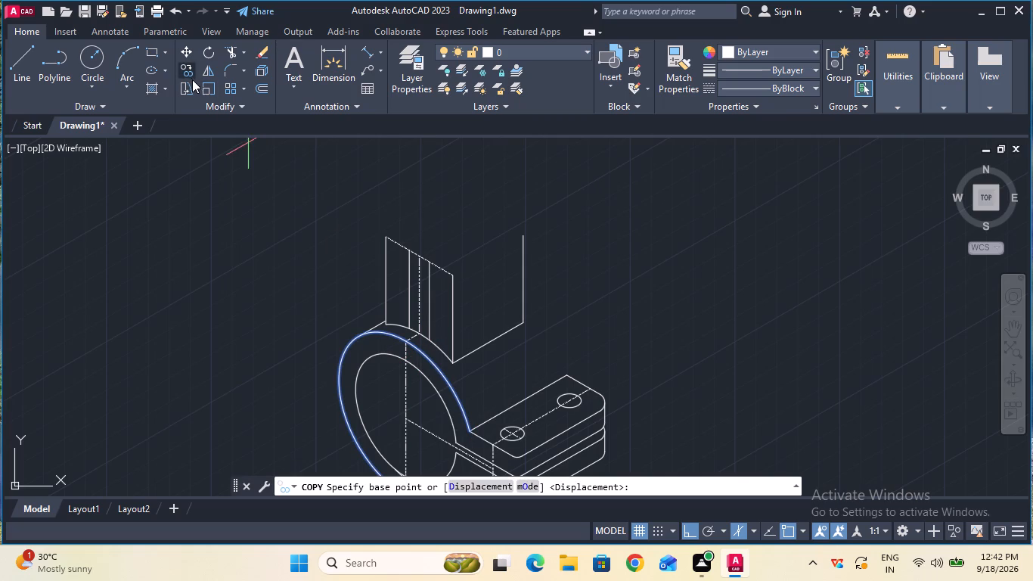
left_click(406, 419)
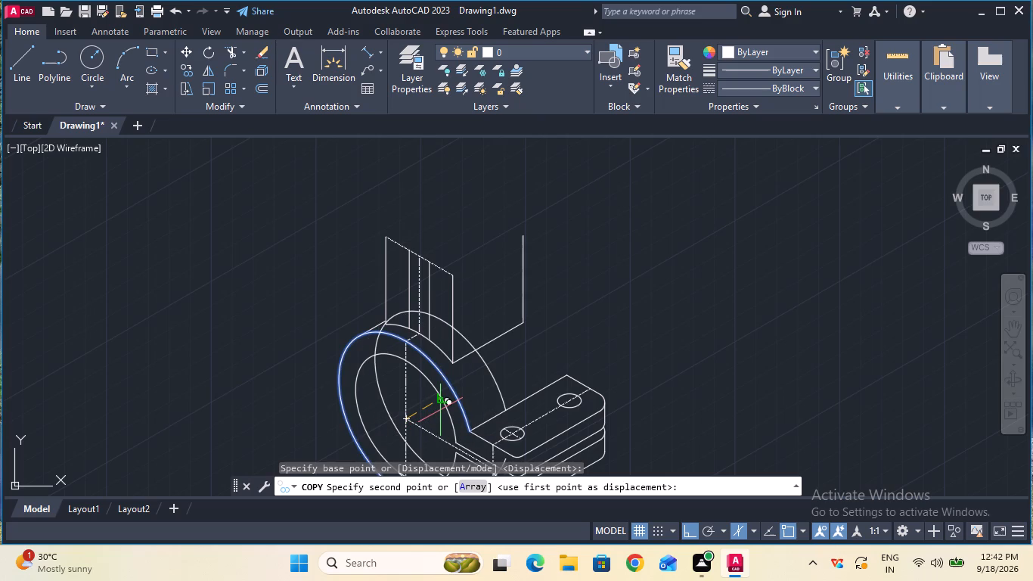
type("58")
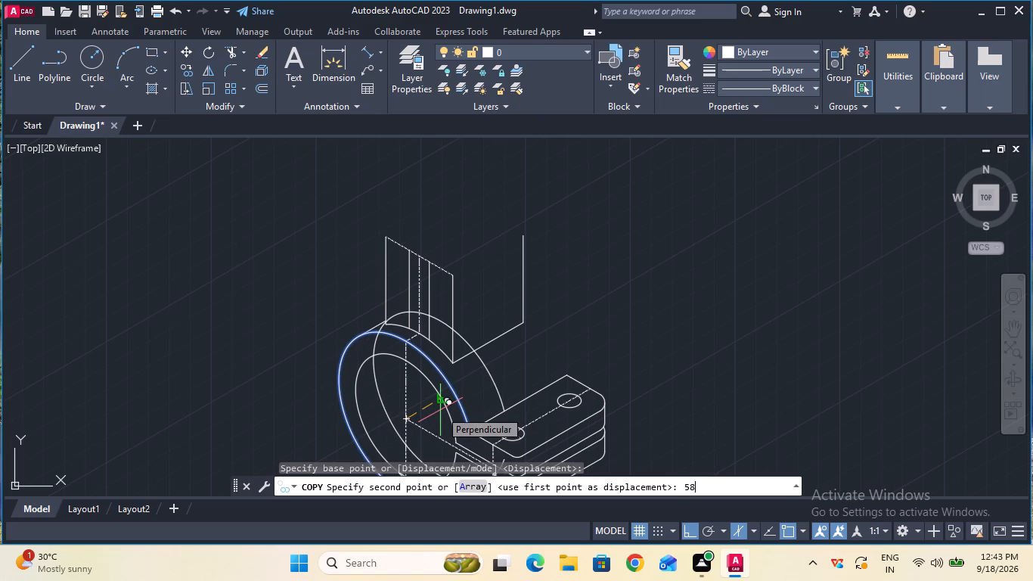
key("Return")
key("Escape")
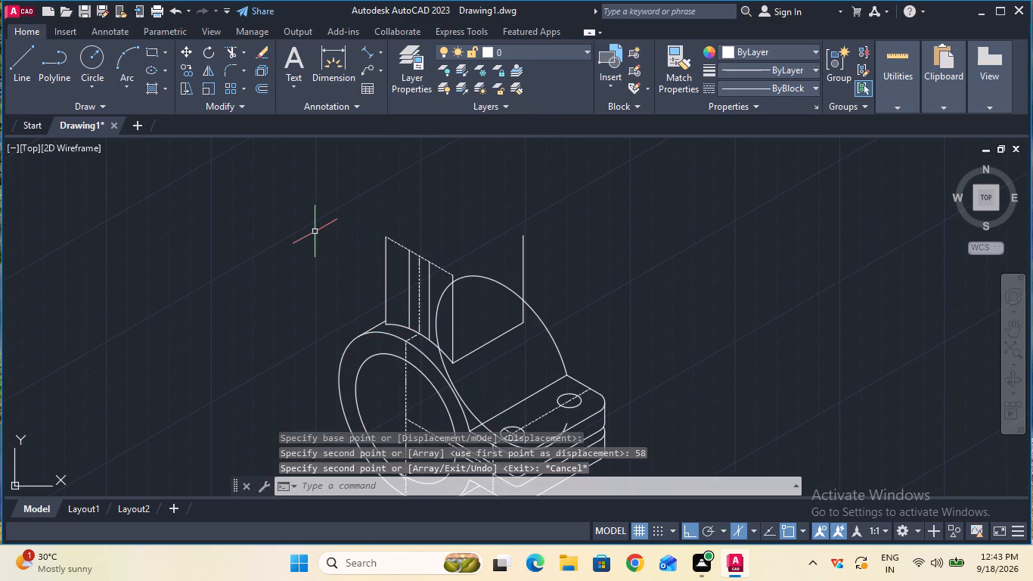
Trim the copied outer curve where it crosses the upright and the area between the ring and the upper lug.
left_click(231, 54)
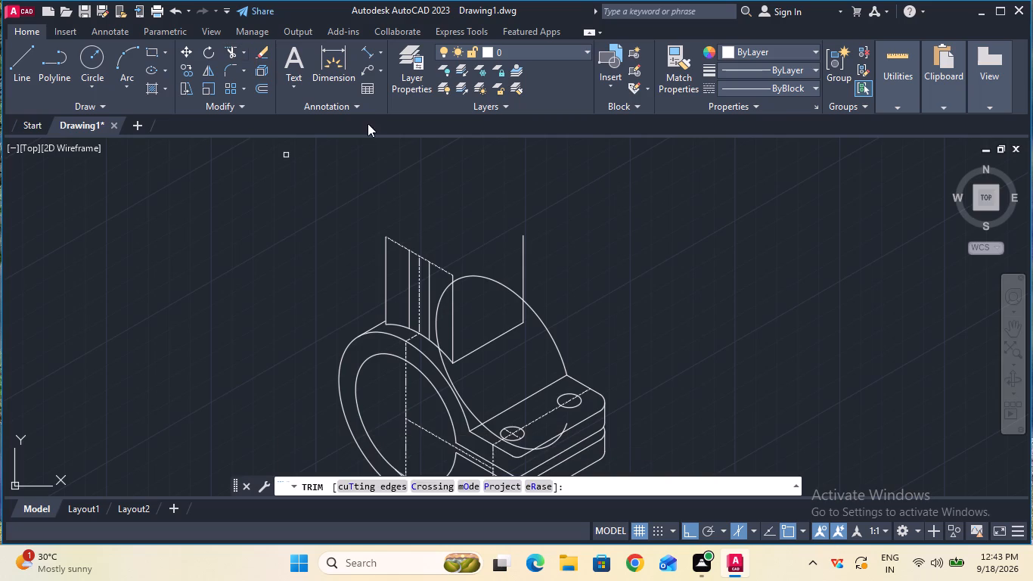
left_click(479, 276)
left_click(438, 307)
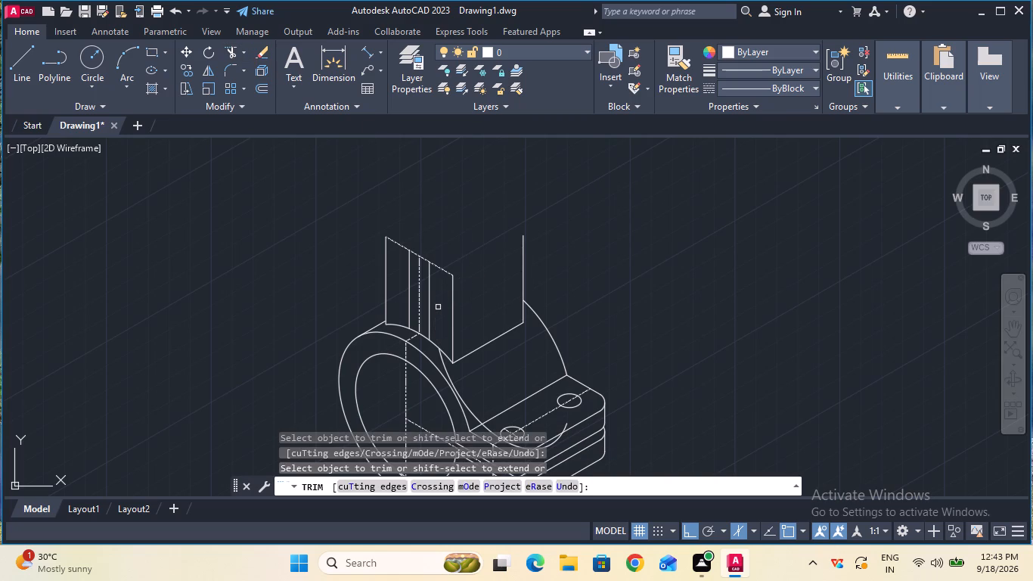
left_click(470, 406)
scroll(518, 390, "up", 2, "ctrl")
scroll(518, 390, "down", 1, "ctrl")
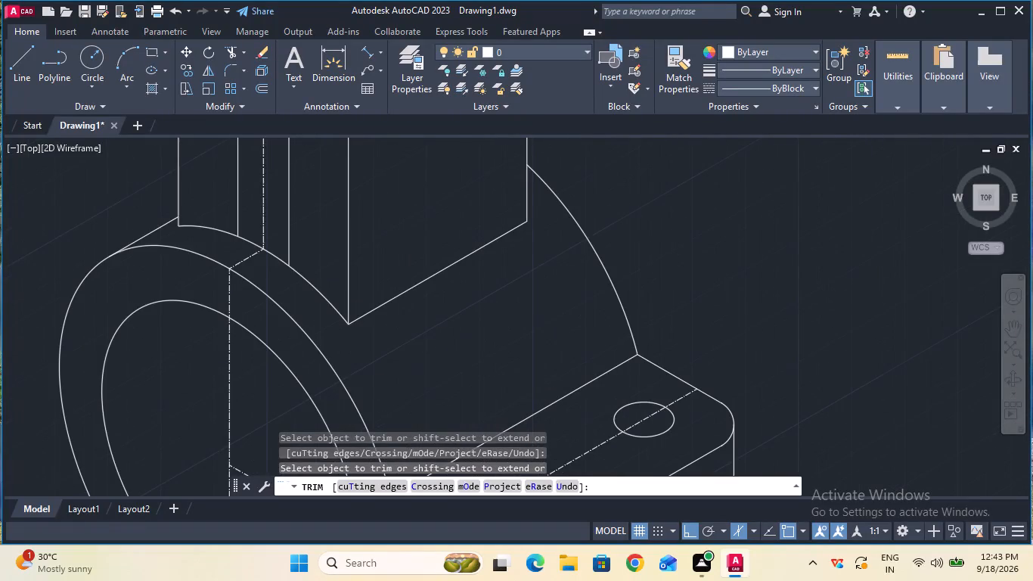
scroll(518, 390, "down", 2, "ctrl")
key("Escape")
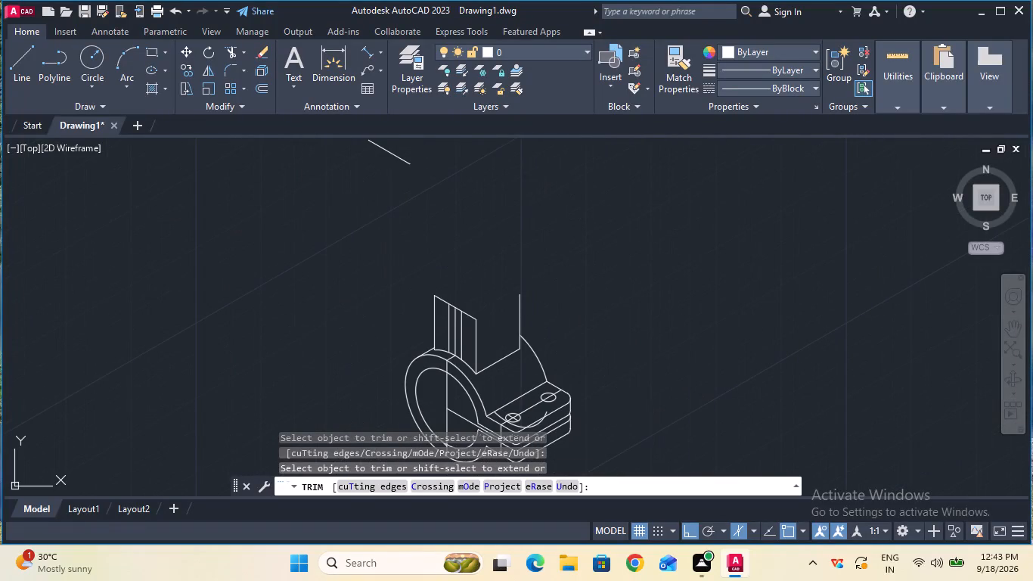
Erase the stray centre line lying above the clamp.
left_click(1010, 331)
left_click_drag(625, 424, 657, 438)
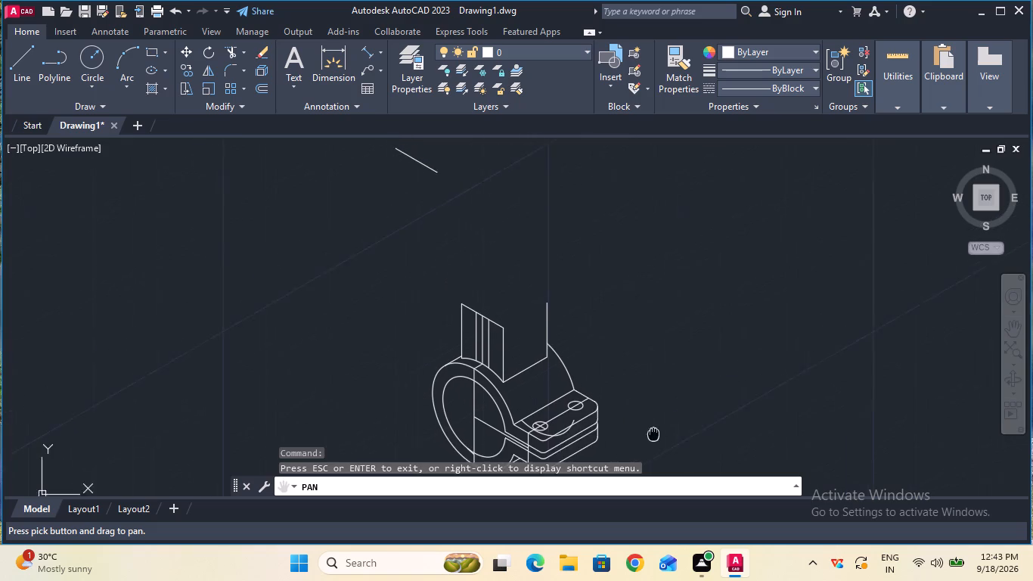
left_click_drag(657, 438, 666, 447)
key("Escape")
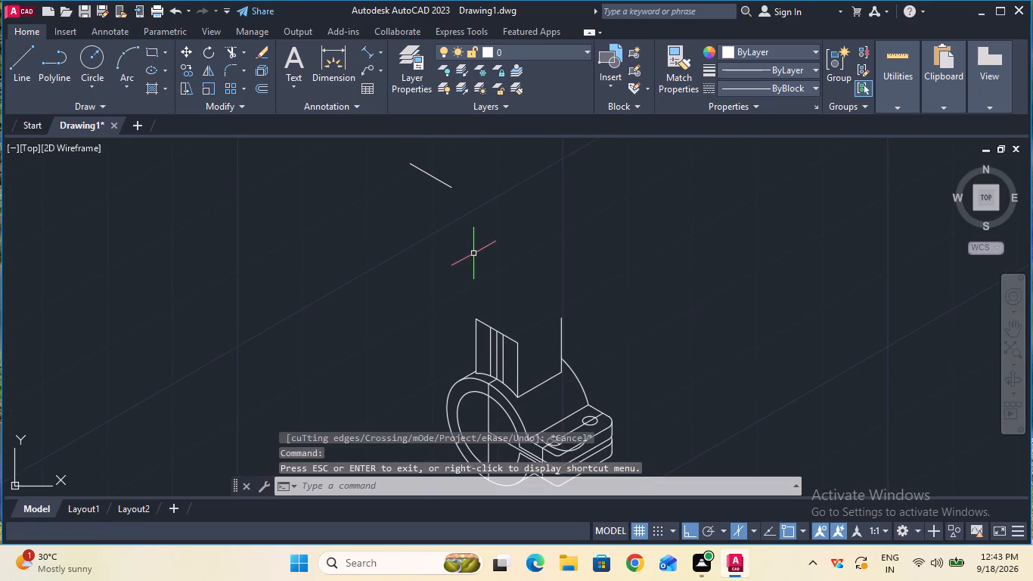
left_click(437, 181)
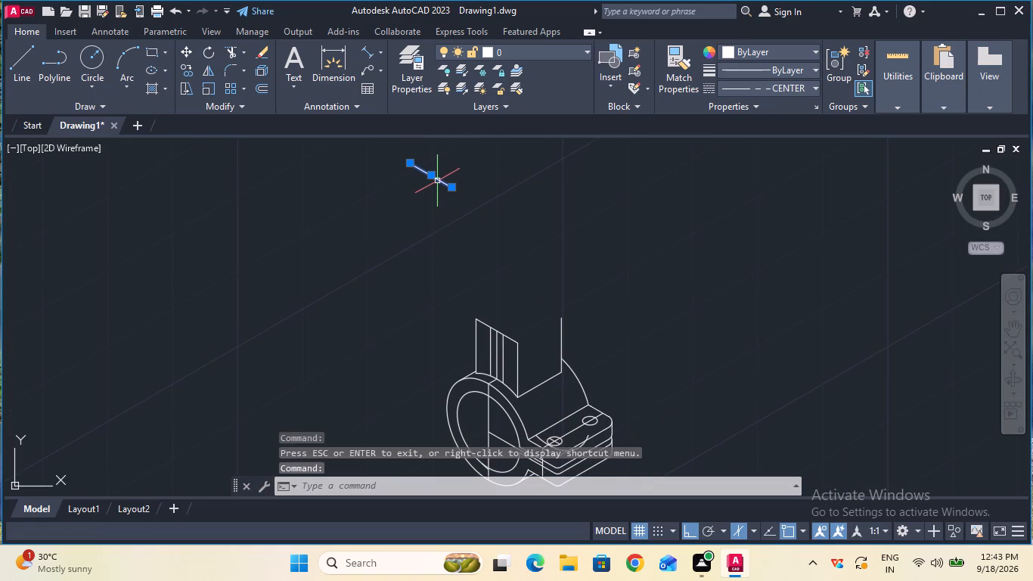
key("Delete")
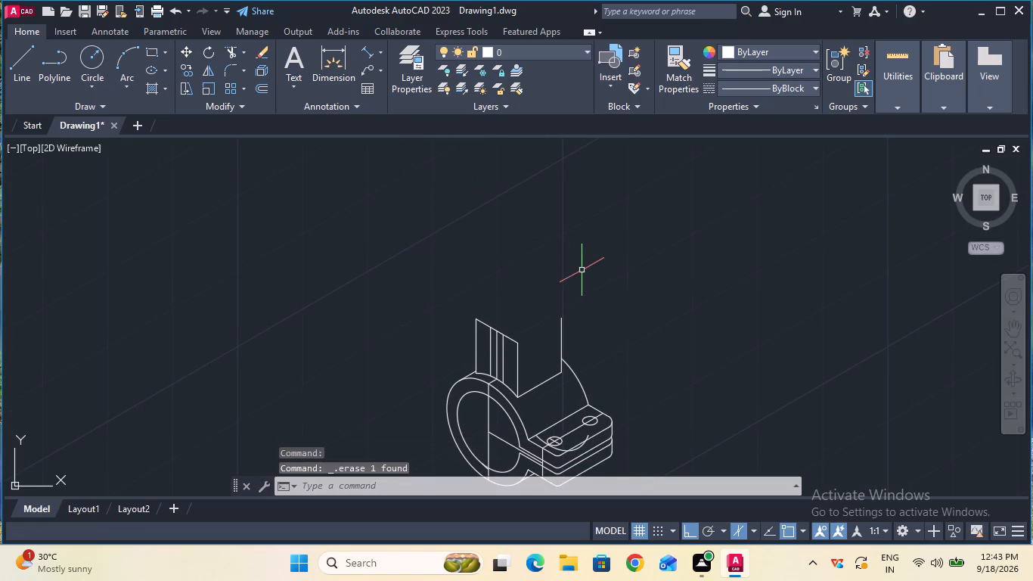
Trim away the remaining pieces of the copied outer curve that cross the lugs.
left_click(1015, 336)
left_click_drag(634, 422, 632, 347)
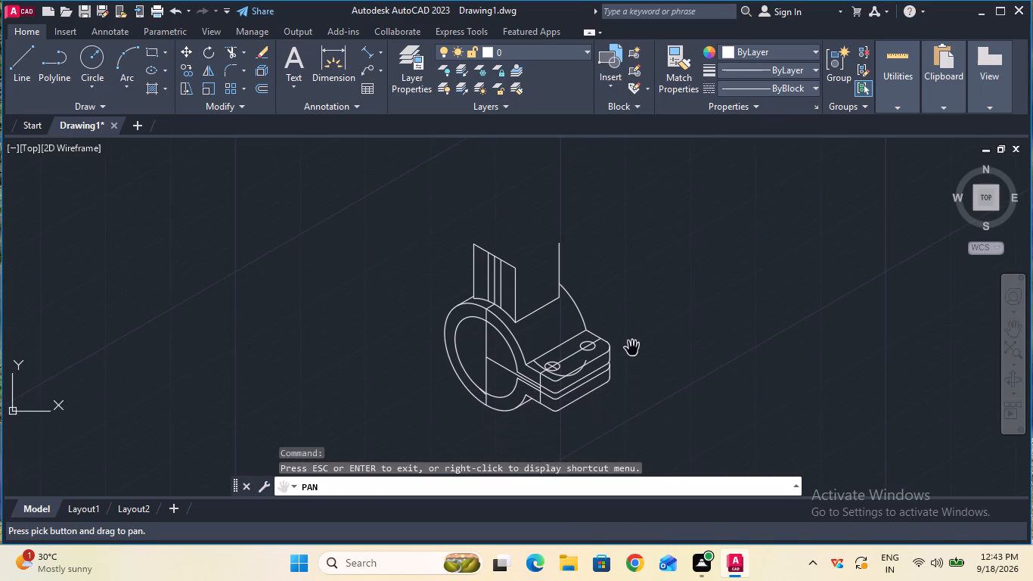
key("Escape")
scroll(546, 375, "up", 3, "ctrl")
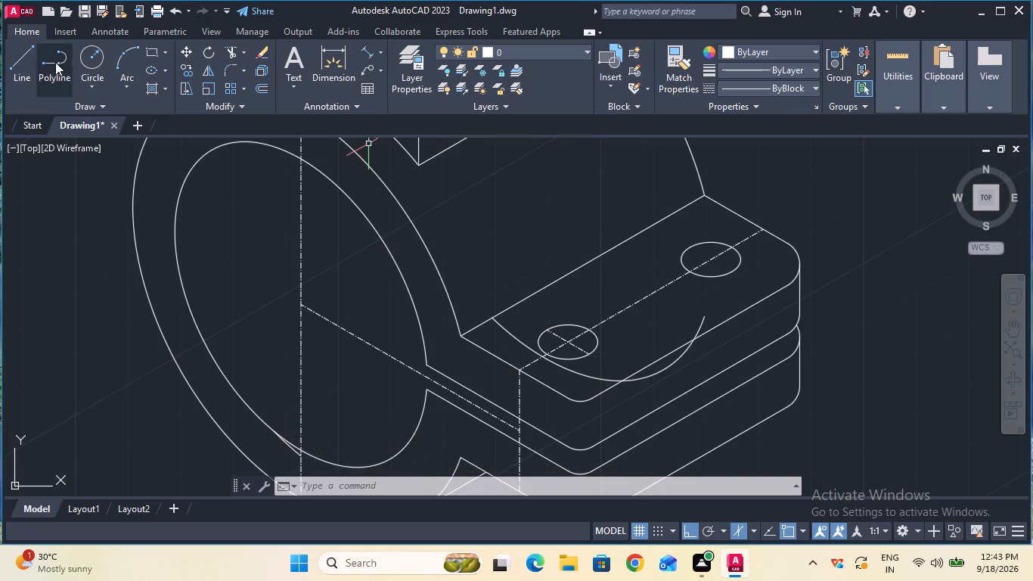
left_click(233, 52)
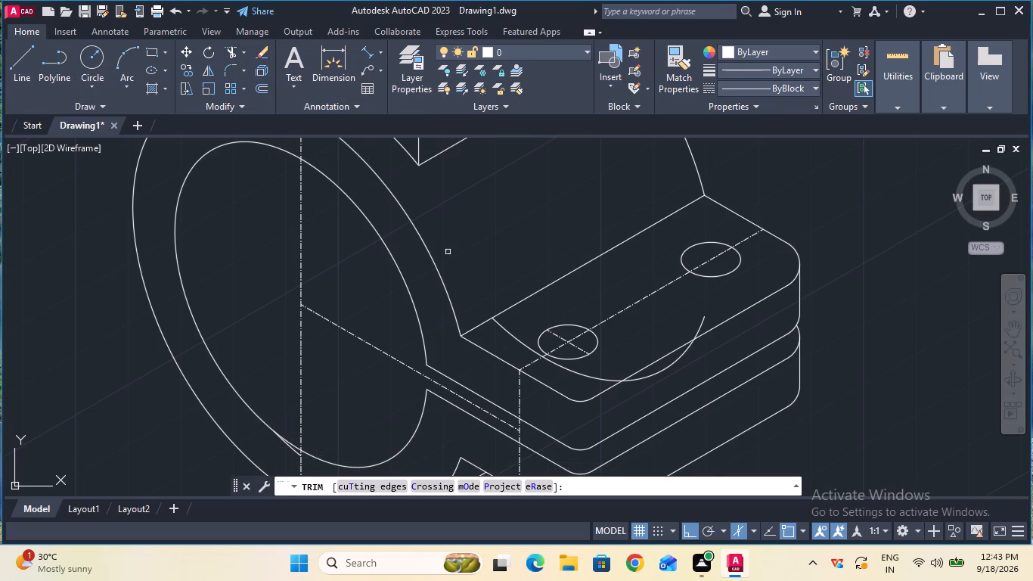
left_click(505, 329)
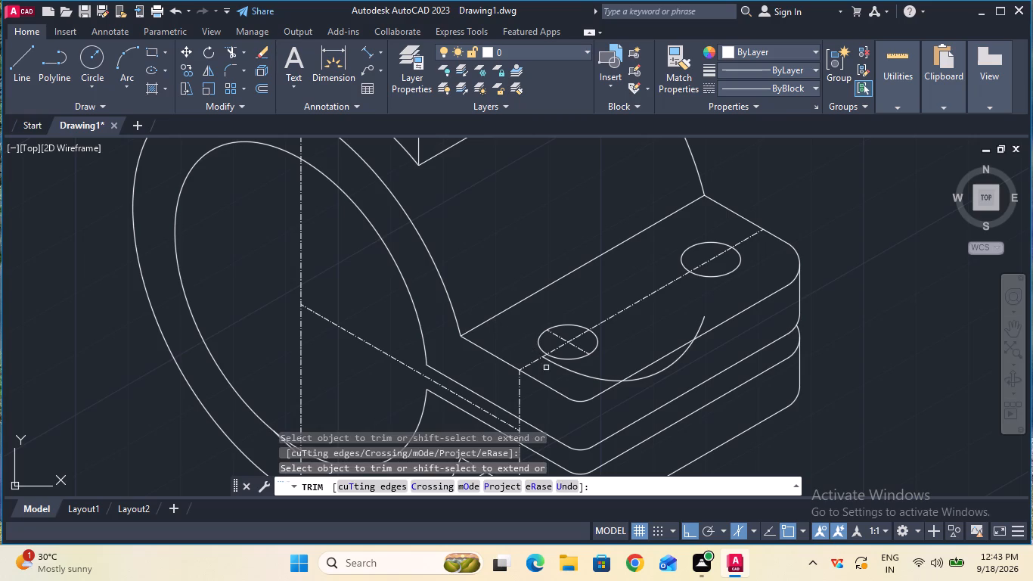
left_click(580, 374)
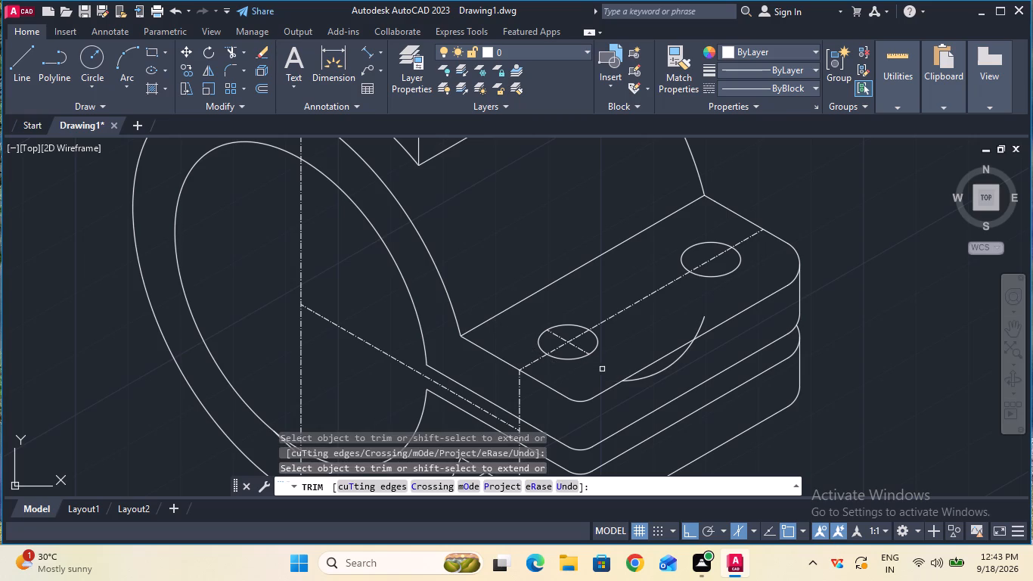
left_click(700, 326)
left_click(679, 359)
scroll(842, 371, "down", 1, "ctrl")
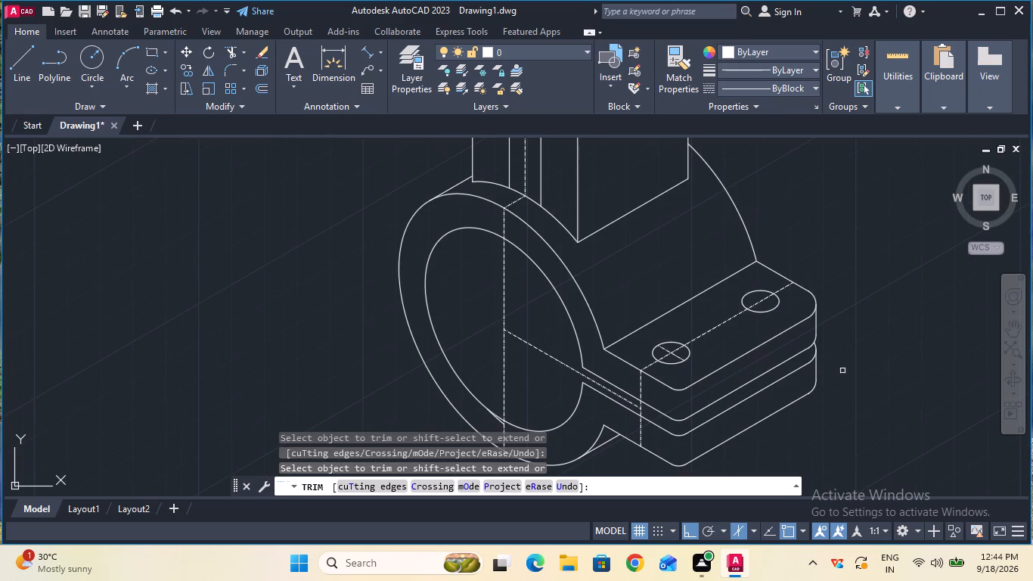
scroll(842, 371, "down", 1, "ctrl")
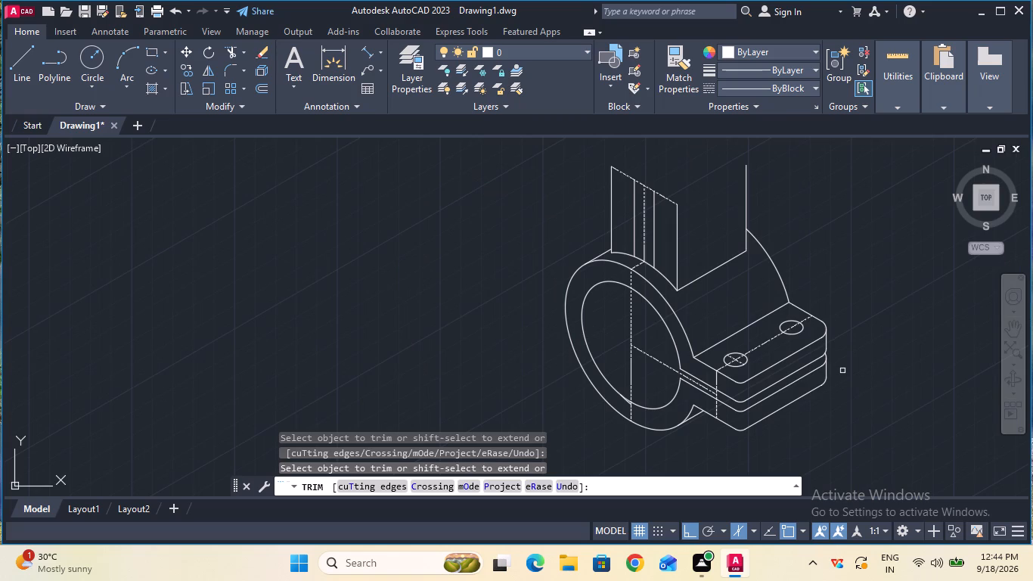
key("Escape")
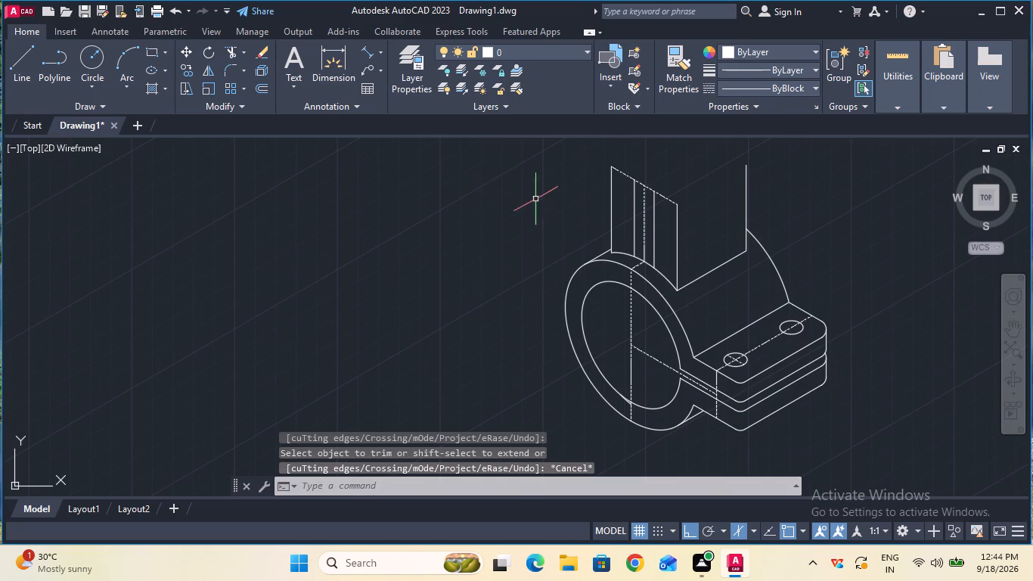
Place an aligned dimension marking 28 mm down the upright's outer left edge from its top corner.
left_click(364, 54)
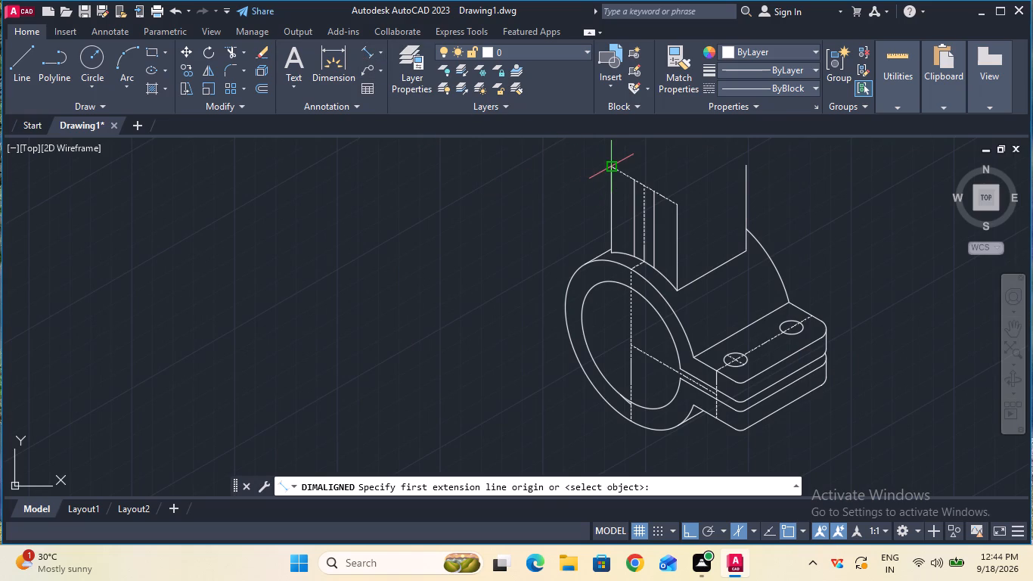
left_click(614, 168)
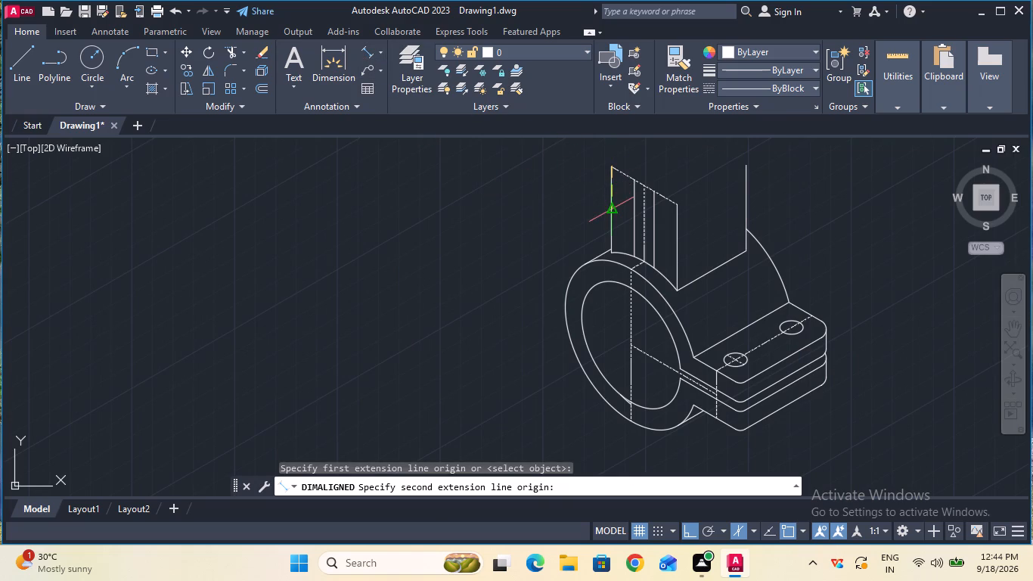
key("2")
key("8")
key("Return")
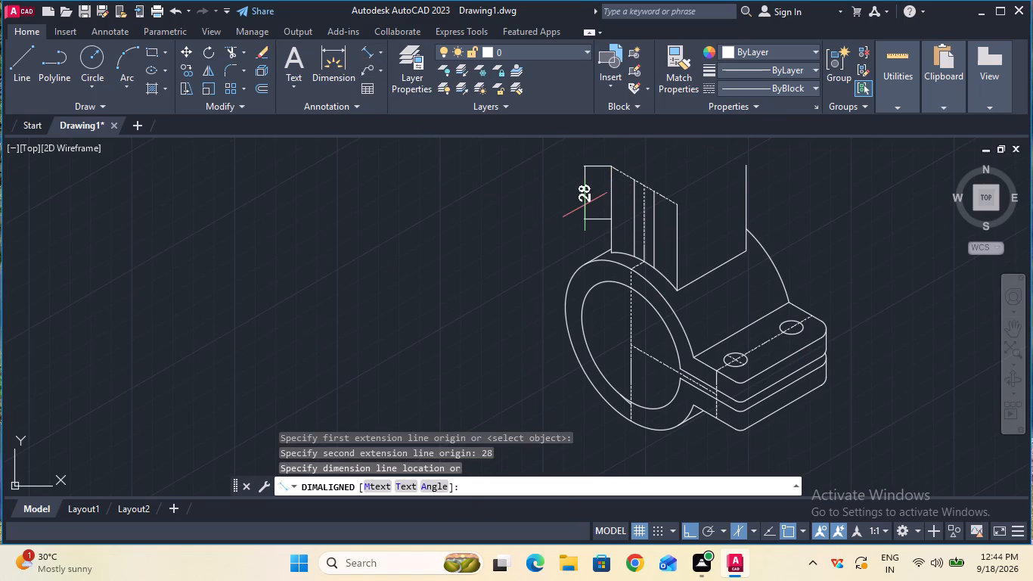
left_click(585, 205)
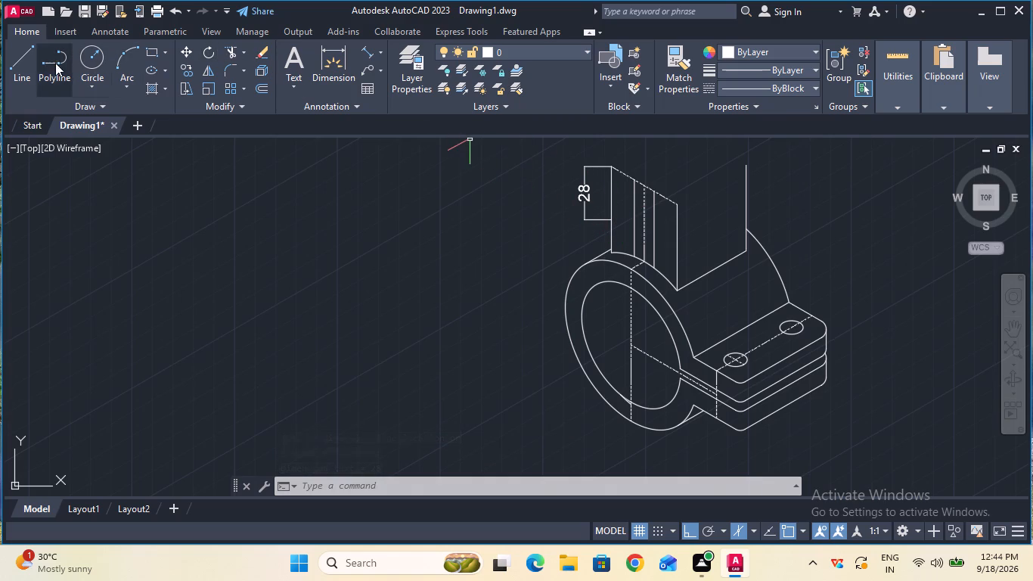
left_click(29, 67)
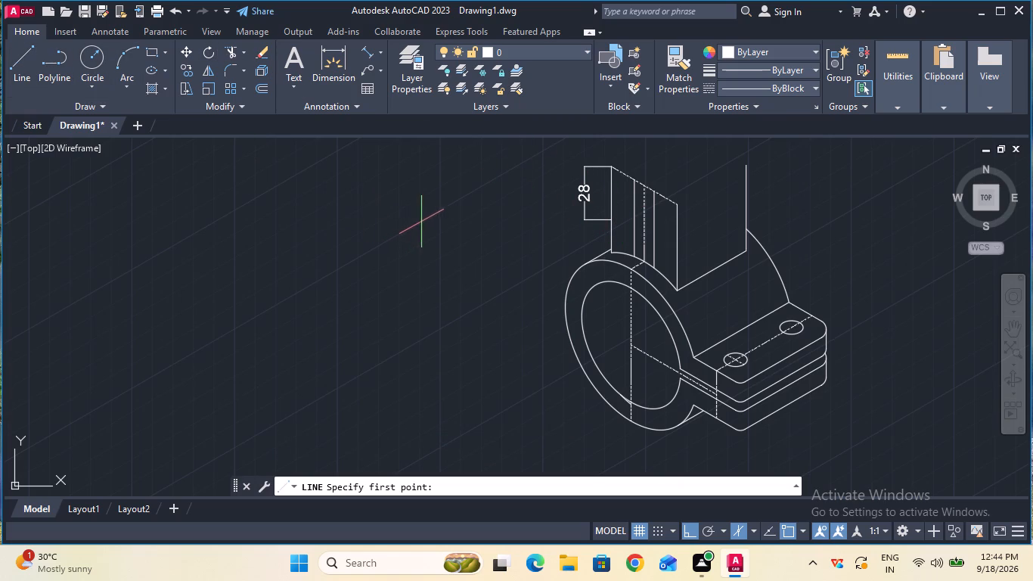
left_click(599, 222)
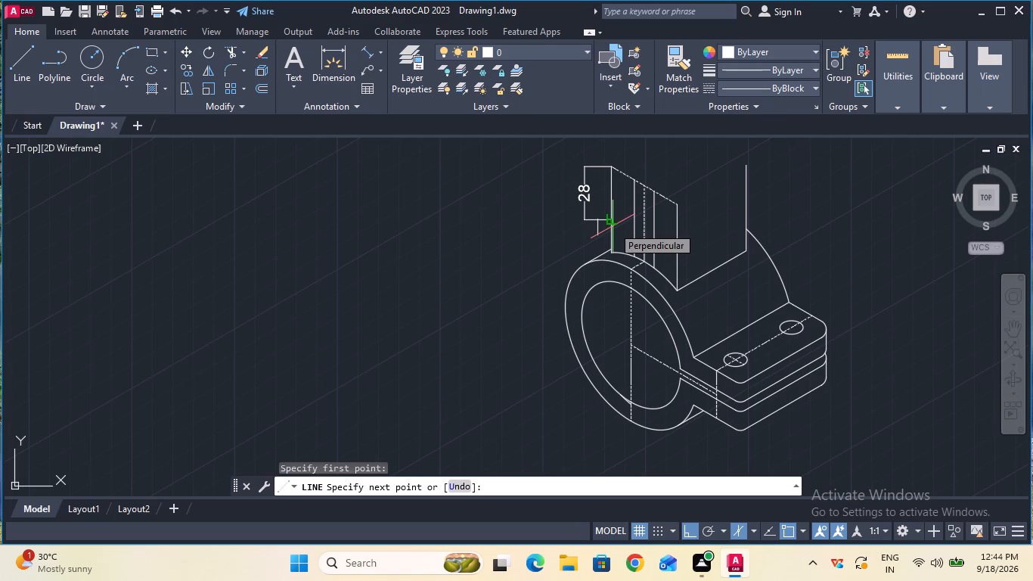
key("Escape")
Draw a line down the upright's left edge from its midpoint to the 28 mm mark, continuing 10 mm along the 330° isometric axis.
scroll(613, 223, "up", 2, "ctrl")
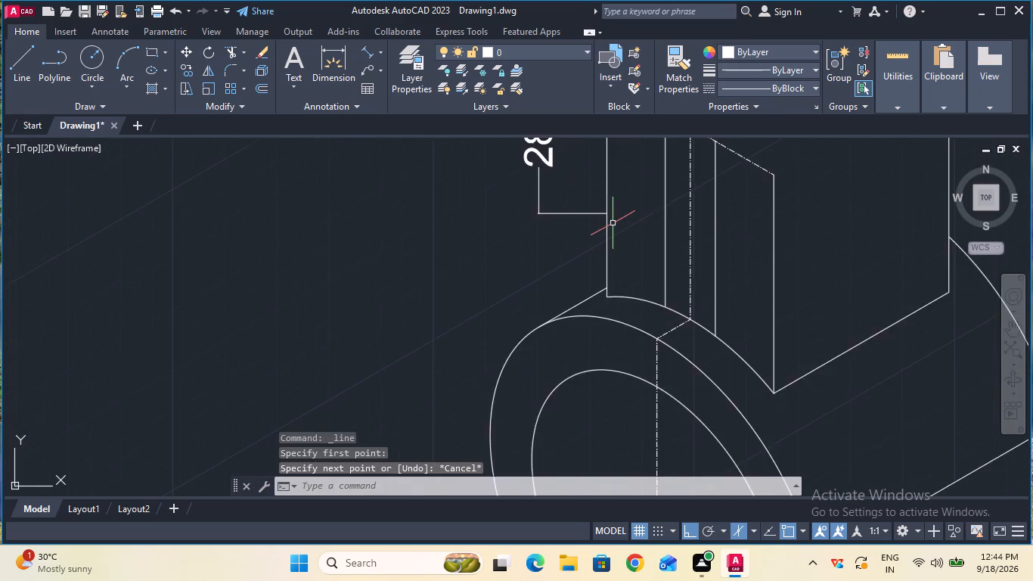
scroll(613, 223, "up", 1, "ctrl")
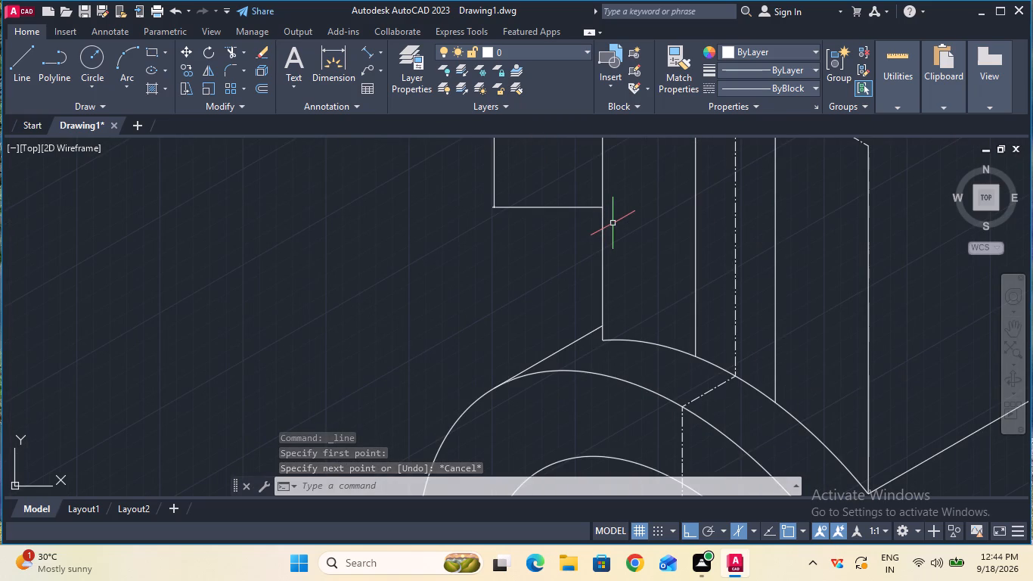
key("F5")
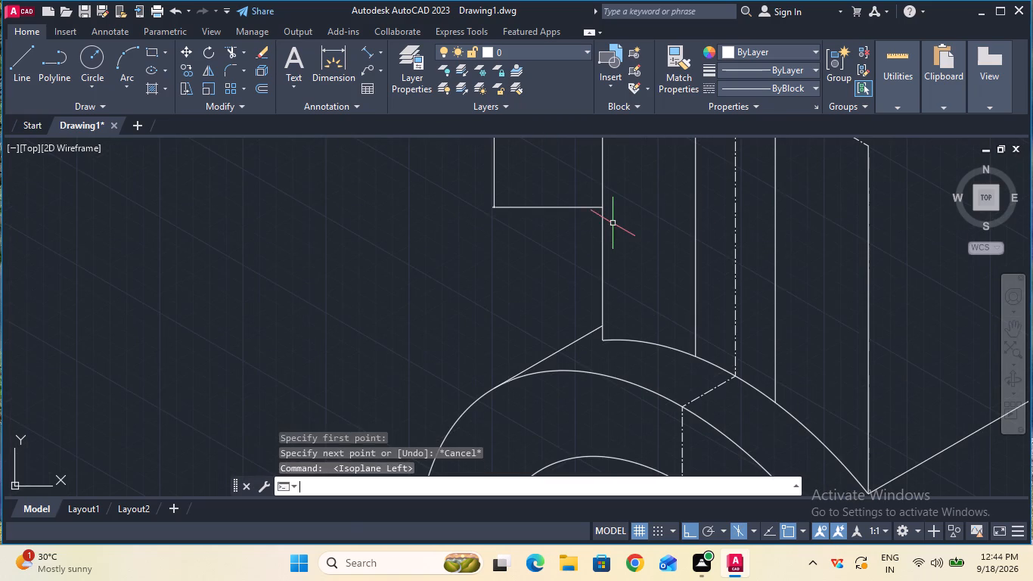
key("F5")
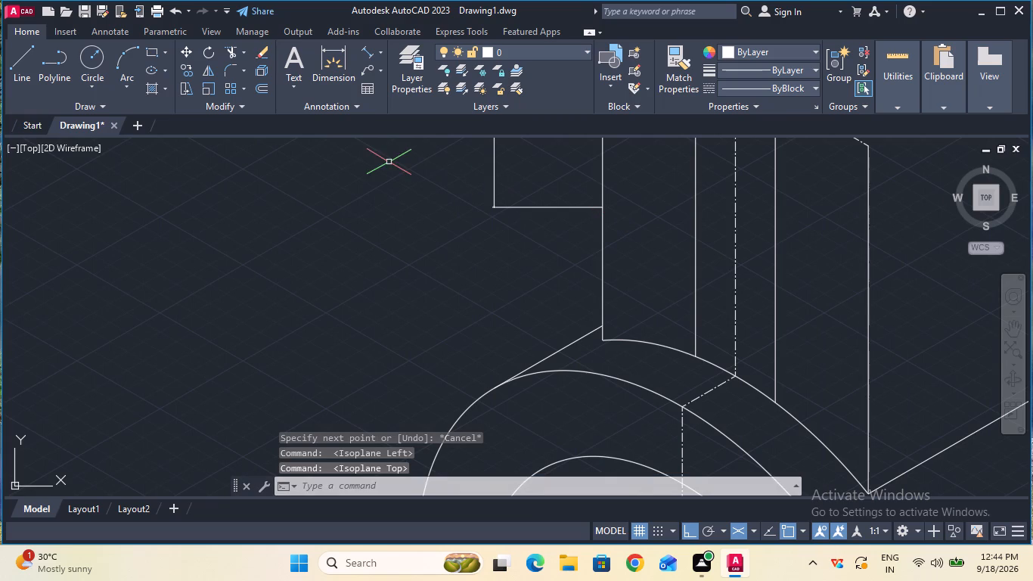
left_click(30, 67)
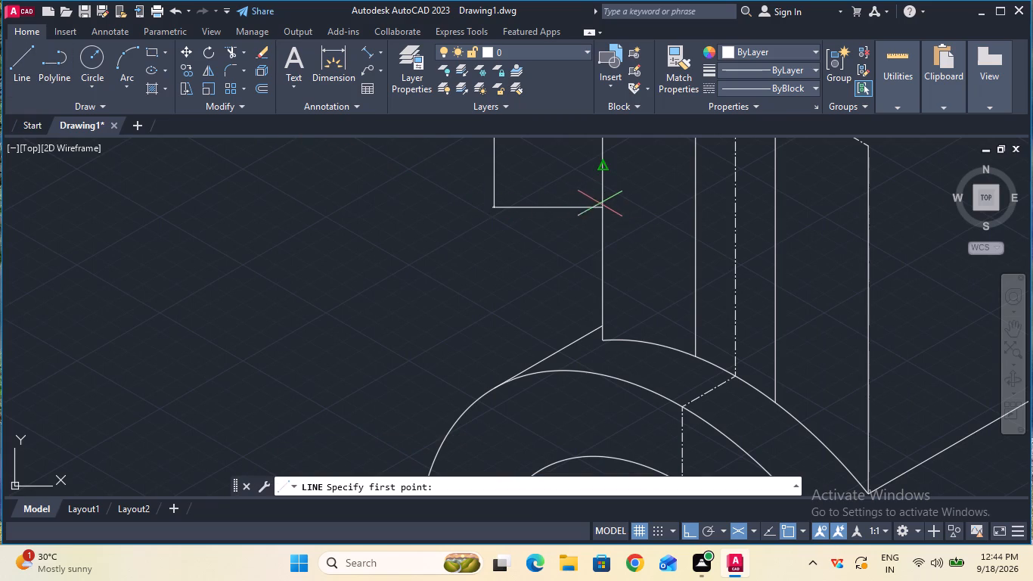
left_click(602, 169)
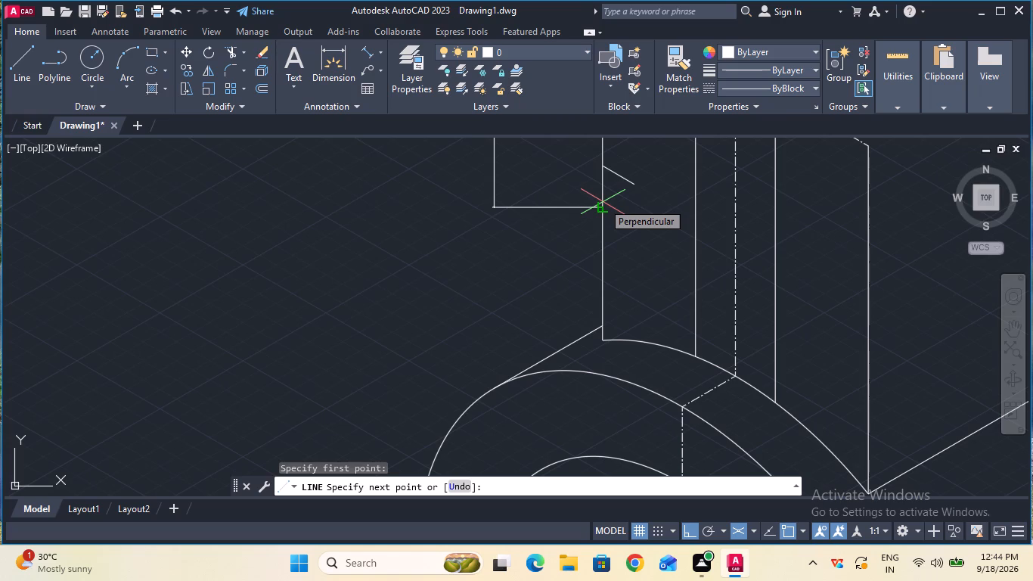
key("F5")
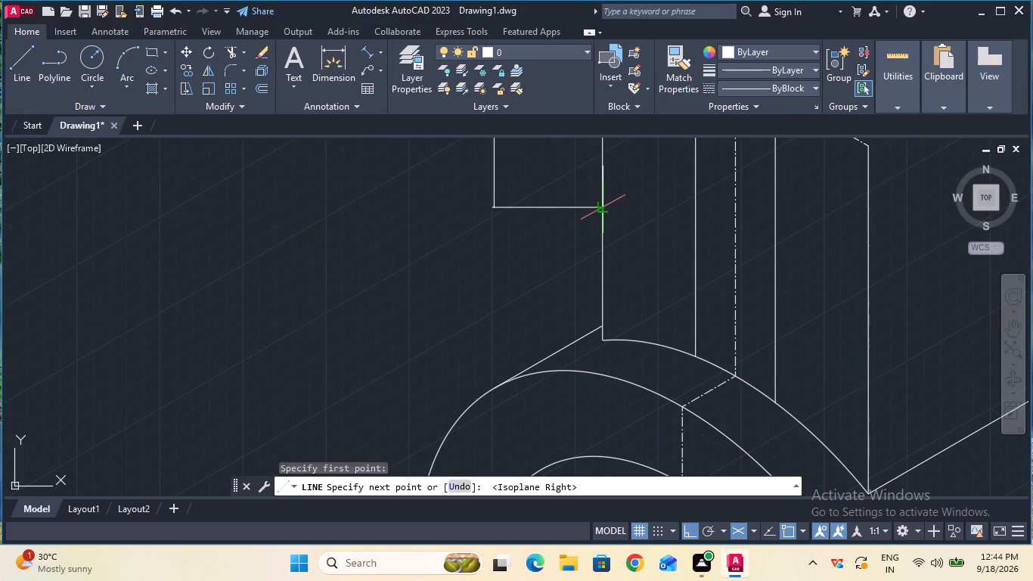
left_click(603, 204)
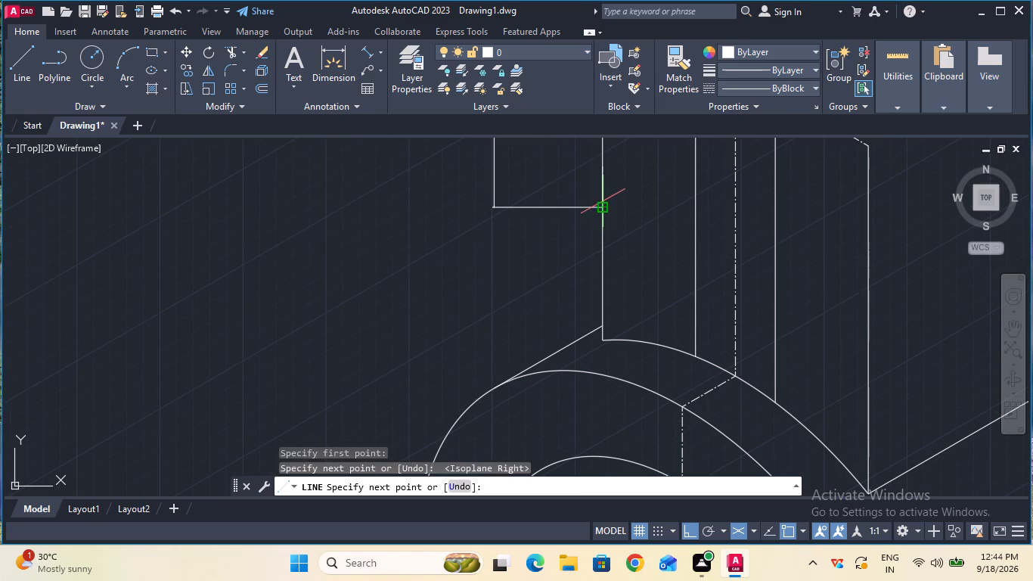
key("F5")
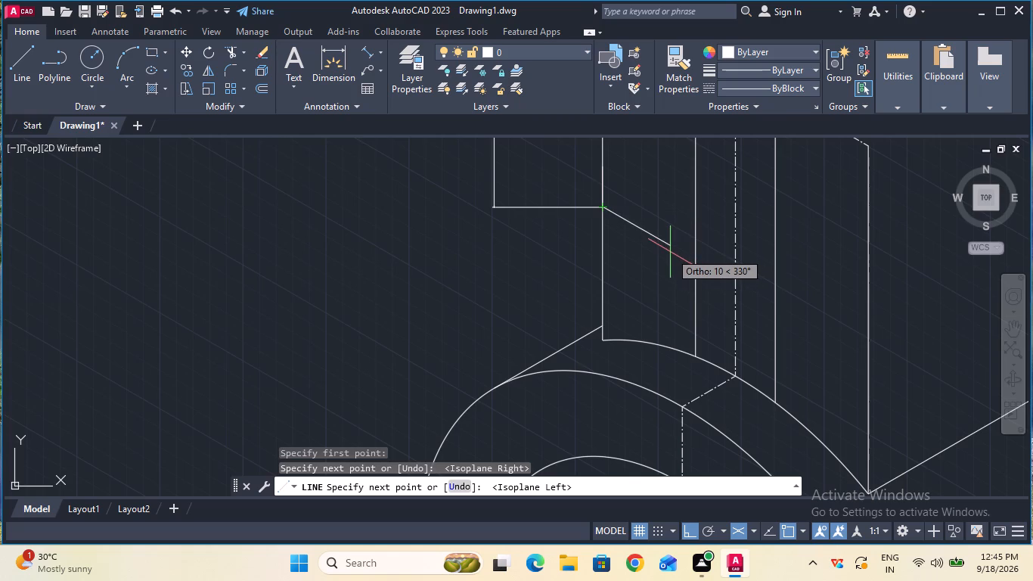
key("1")
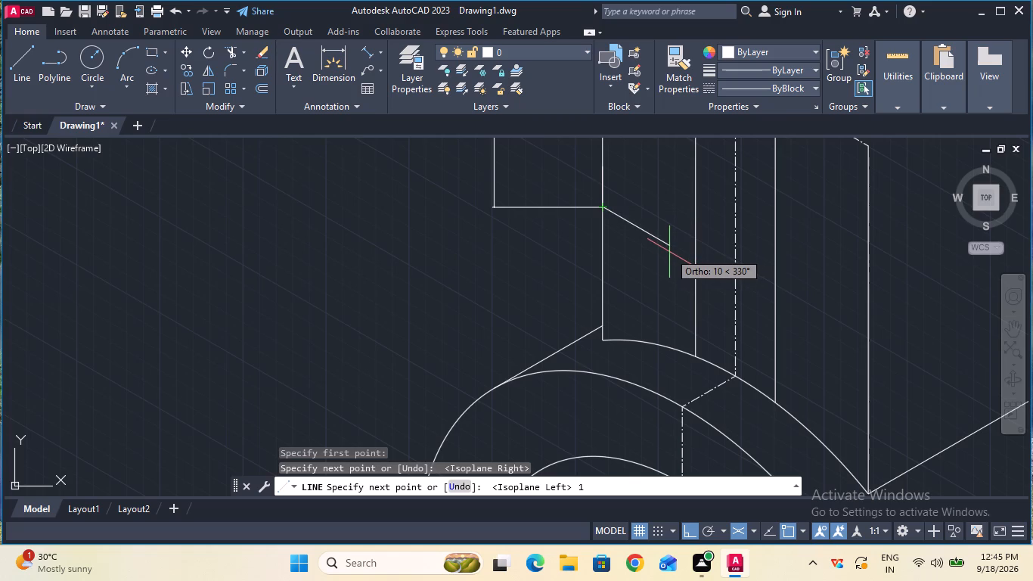
key("0")
key("Return")
key("Escape")
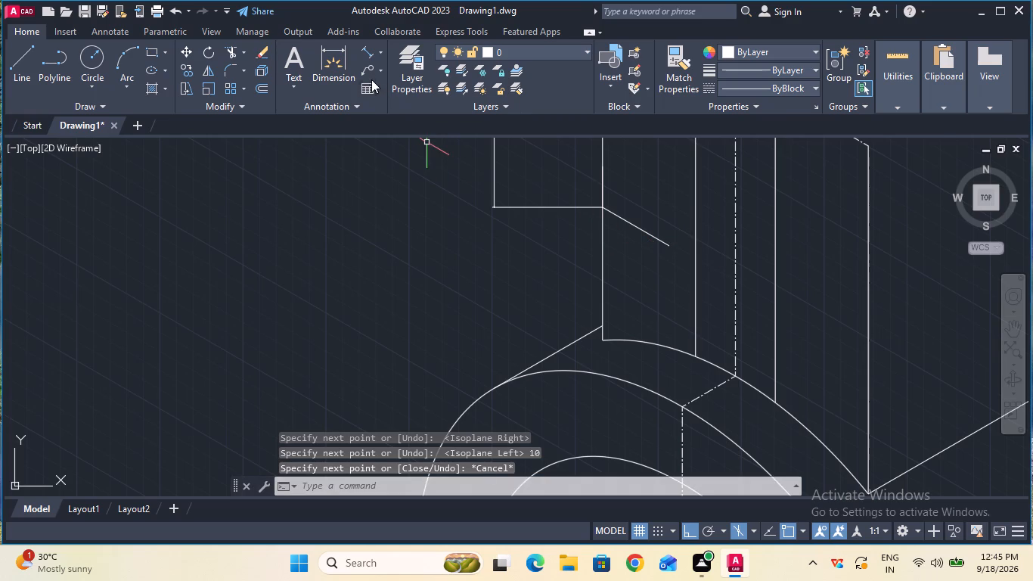
Extend the 10 mm sloping line across the upright's front face to the farther of the two inner vertical lines.
left_click(244, 51)
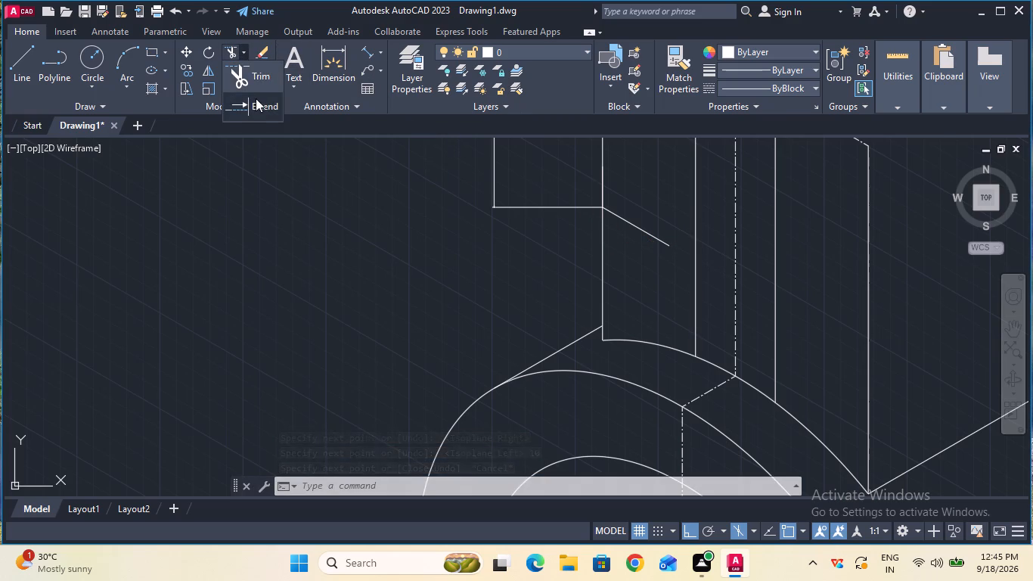
left_click(256, 98)
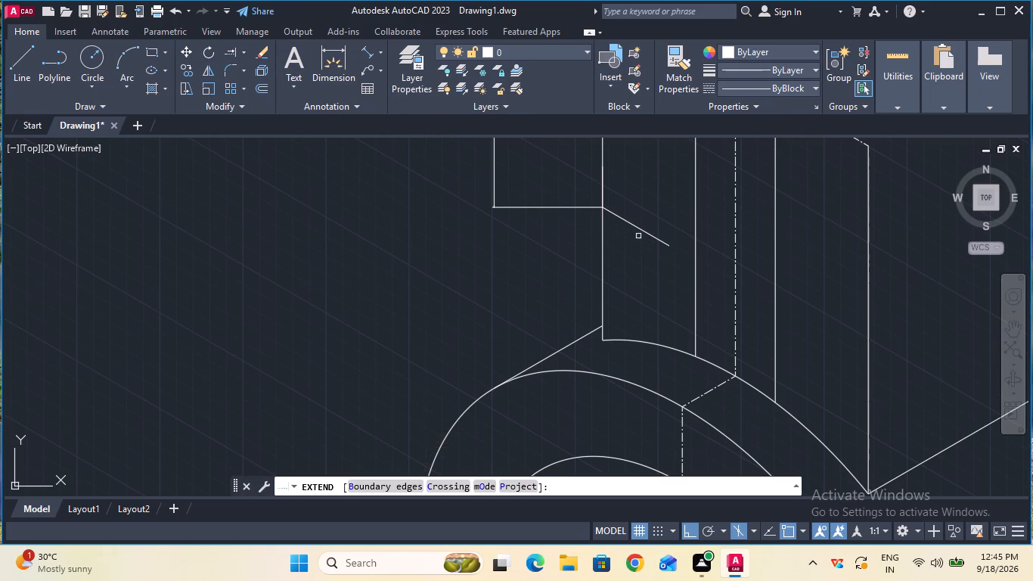
left_click(642, 228)
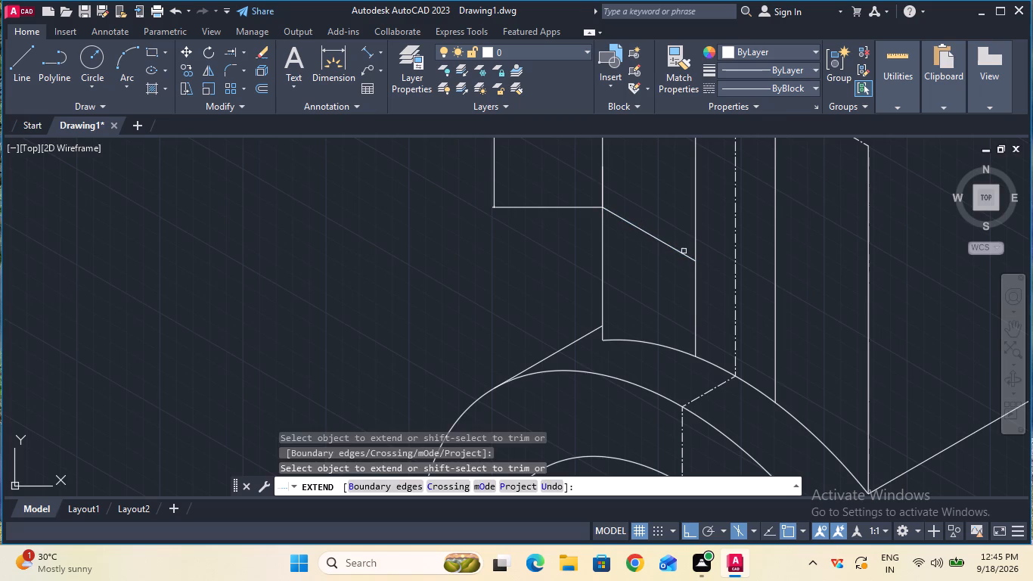
left_click(684, 253)
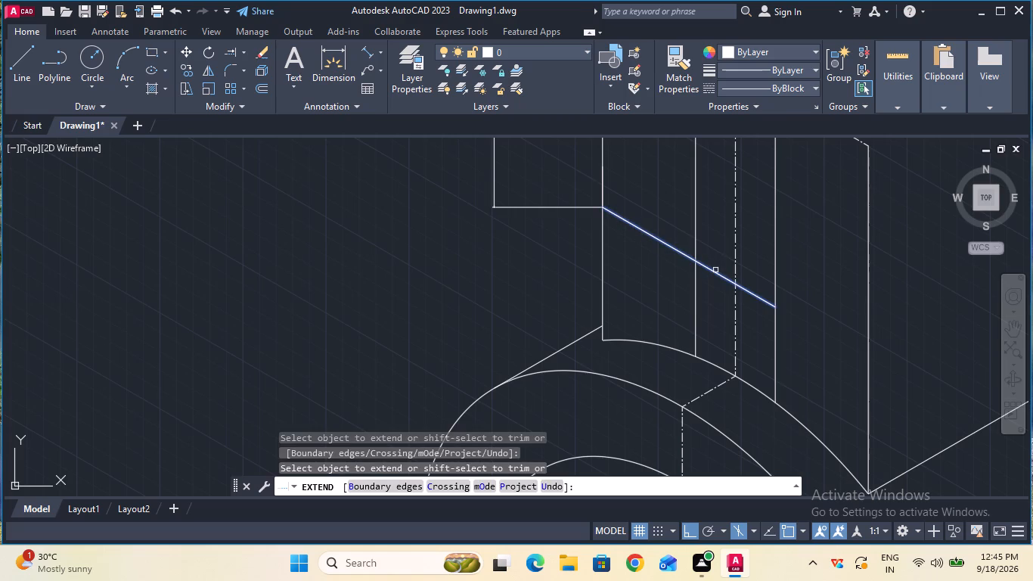
left_click(715, 271)
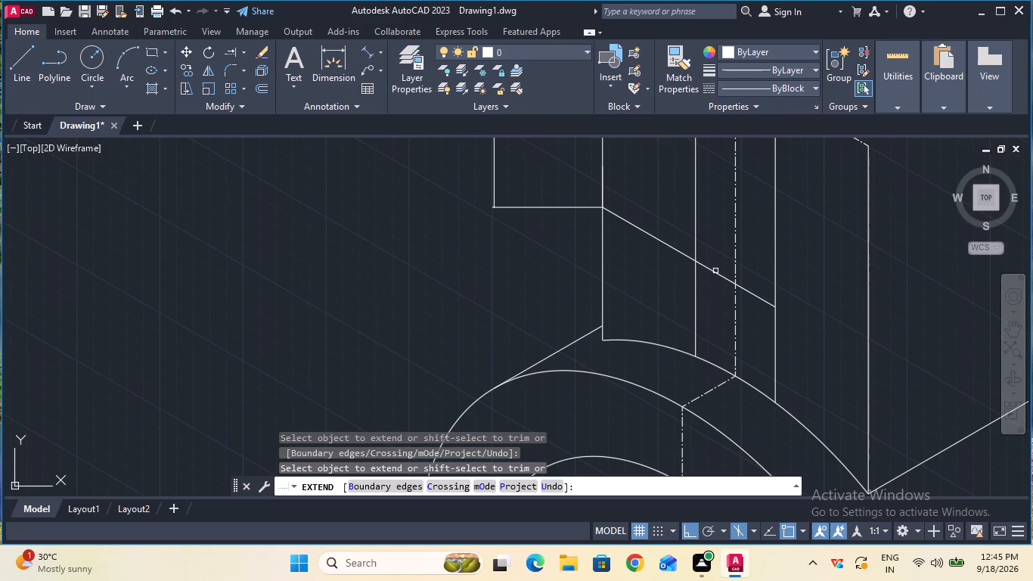
key("Escape")
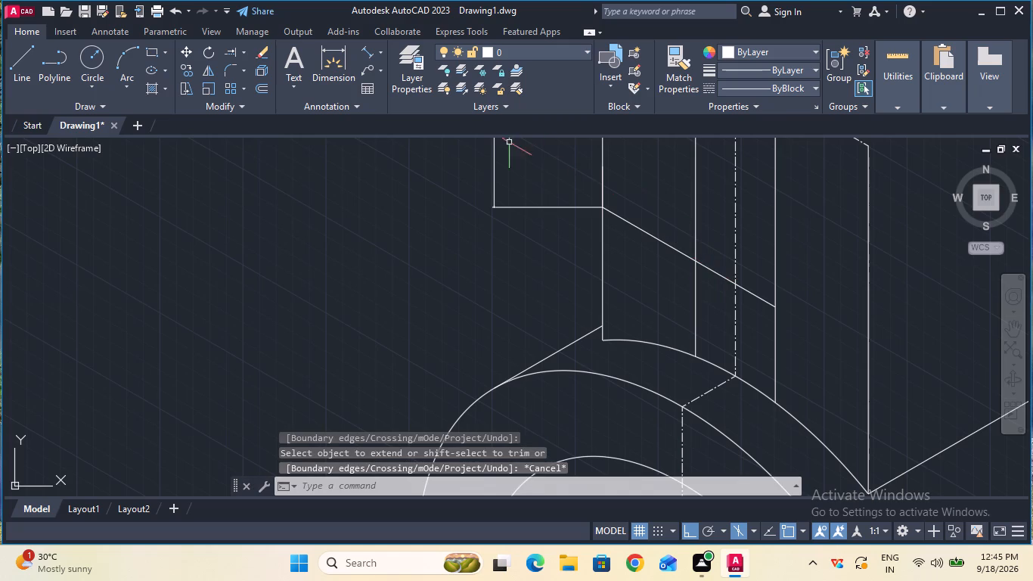
Erase the 28 mm reference dimension beside the upright.
left_click(262, 50)
left_click(572, 206)
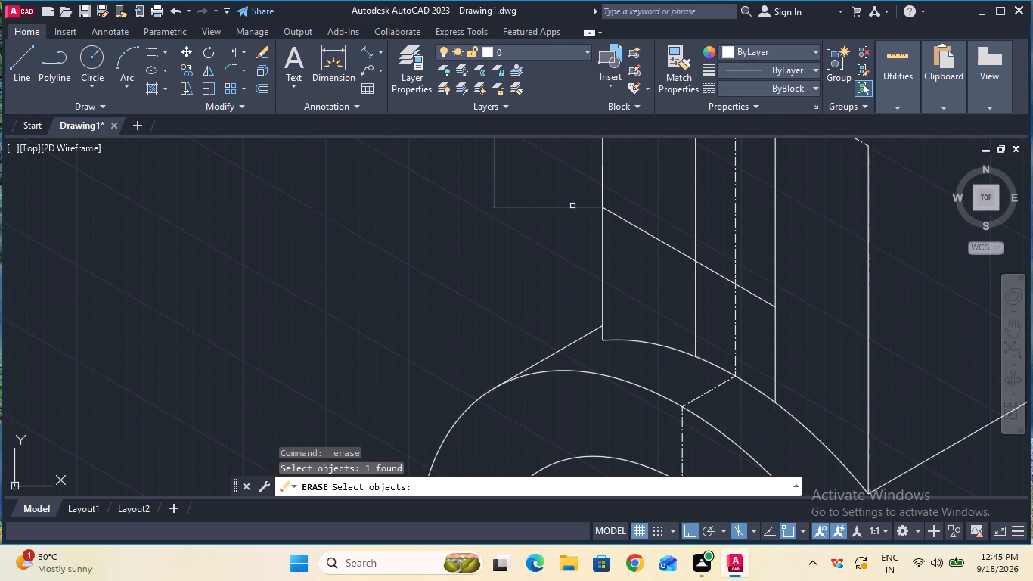
key("Return")
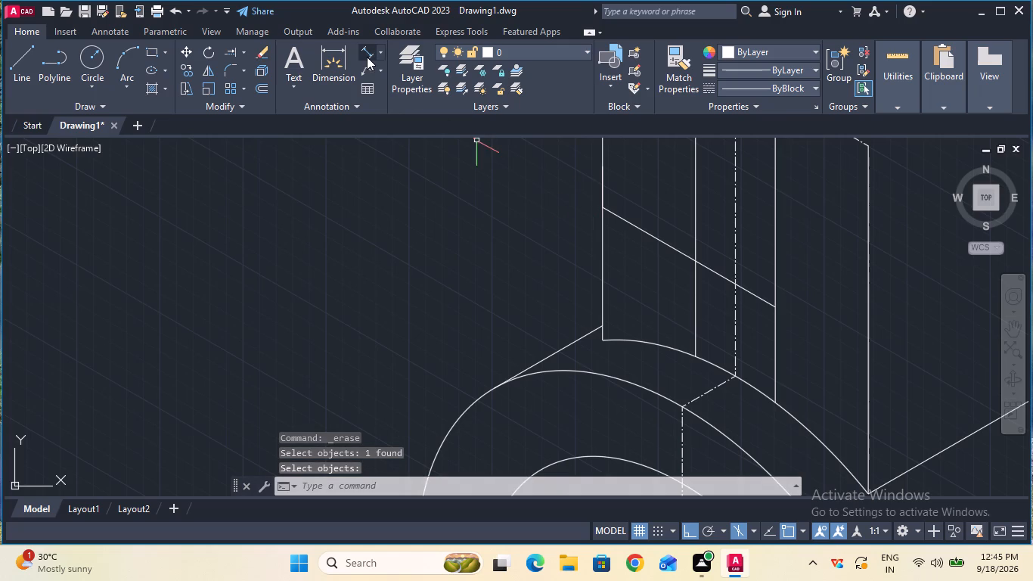
left_click(262, 48)
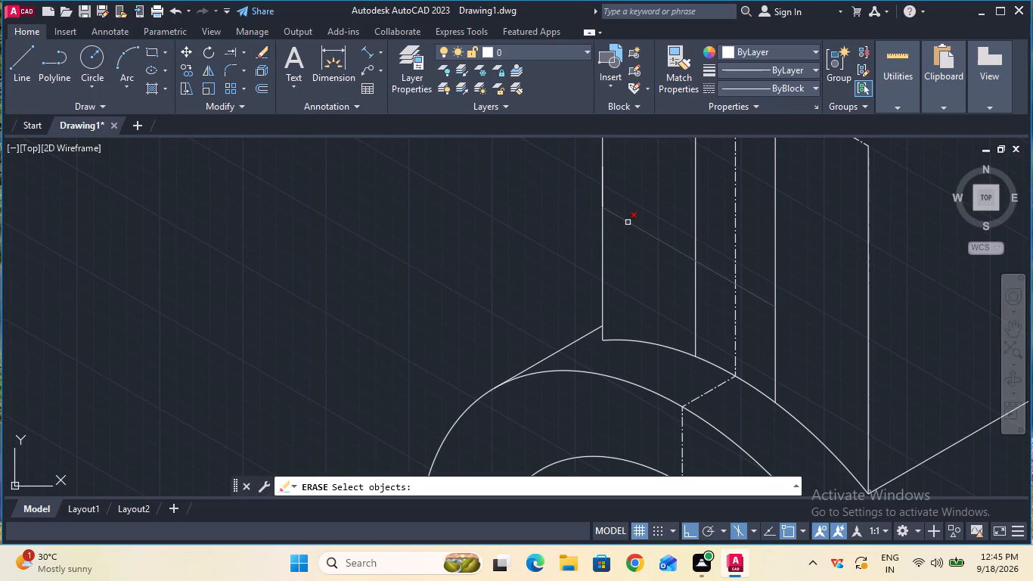
key("Escape")
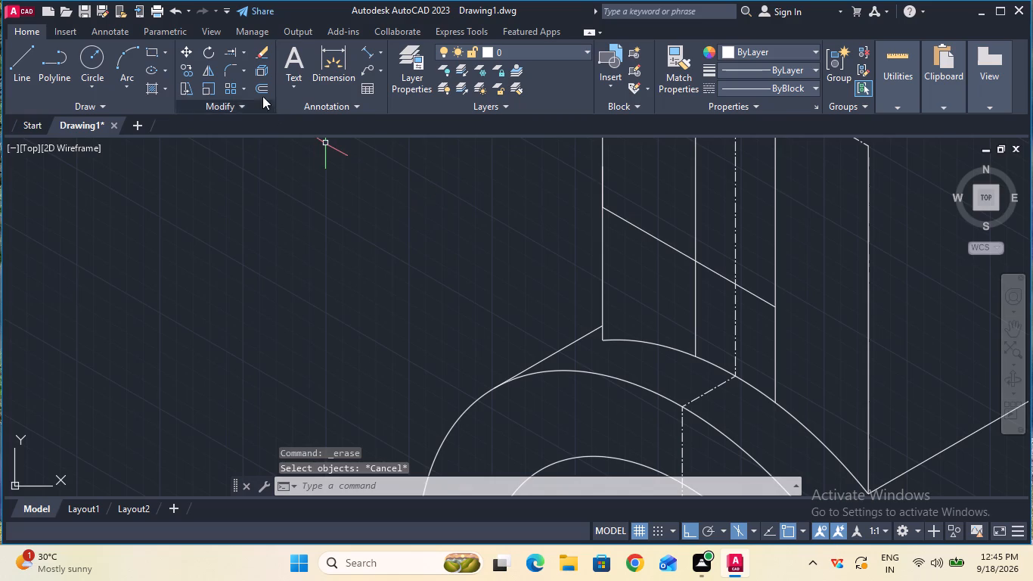
Trim the sloping line between the upright's left edge and the nearer inner vertical, and the vertical centre line below the sloping line.
left_click(242, 51)
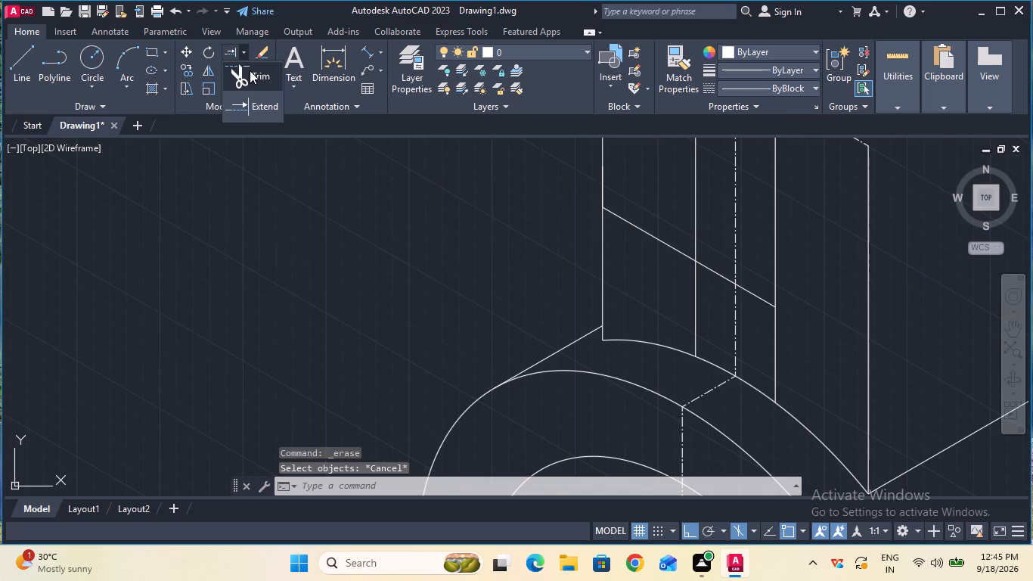
left_click(254, 77)
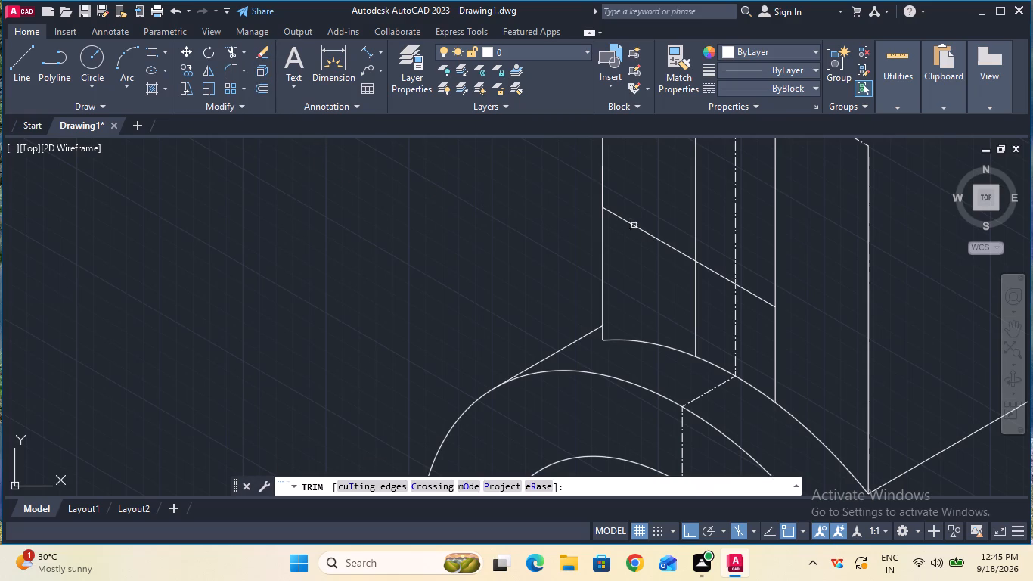
left_click(634, 226)
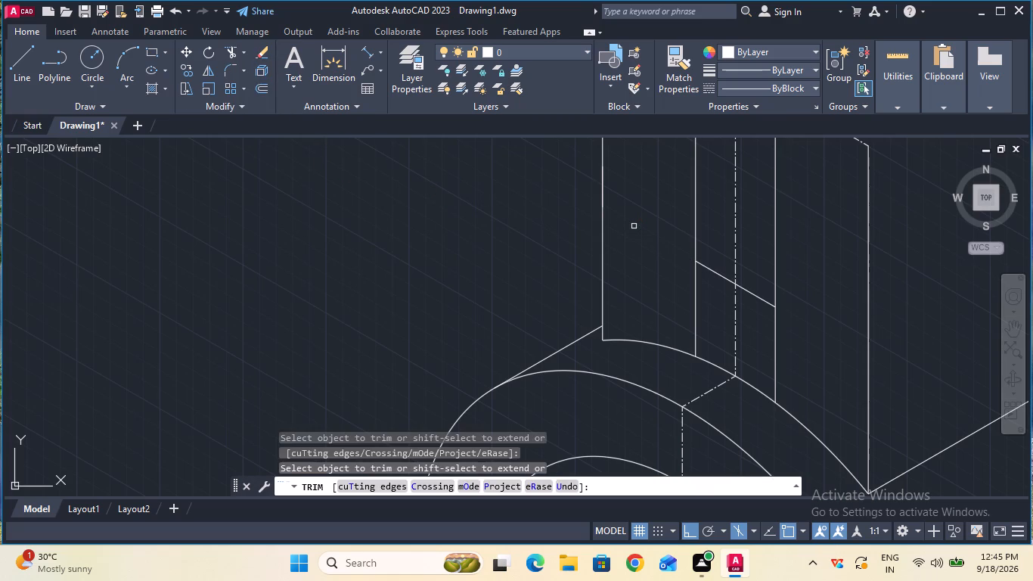
left_click(736, 317)
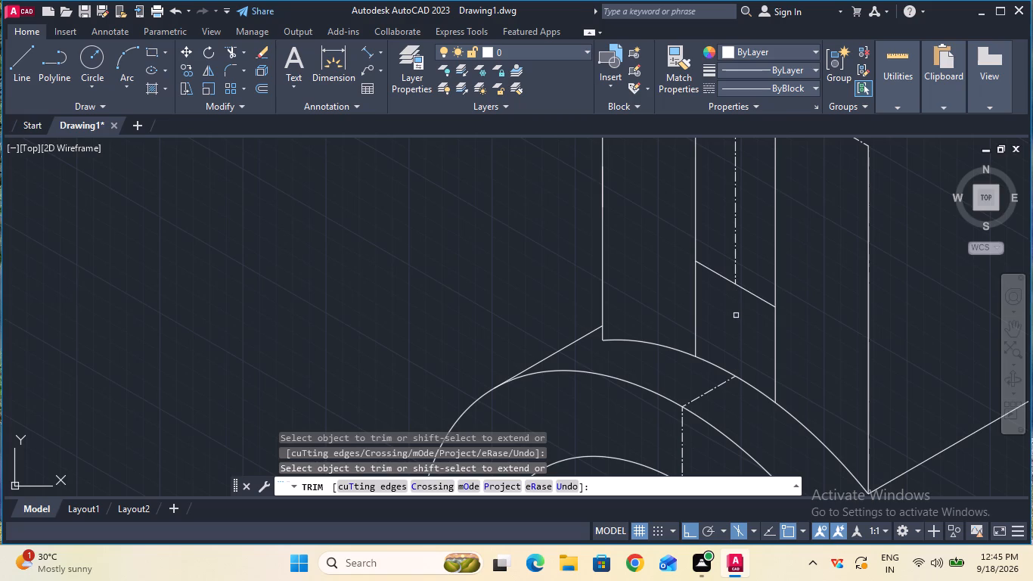
key("Escape")
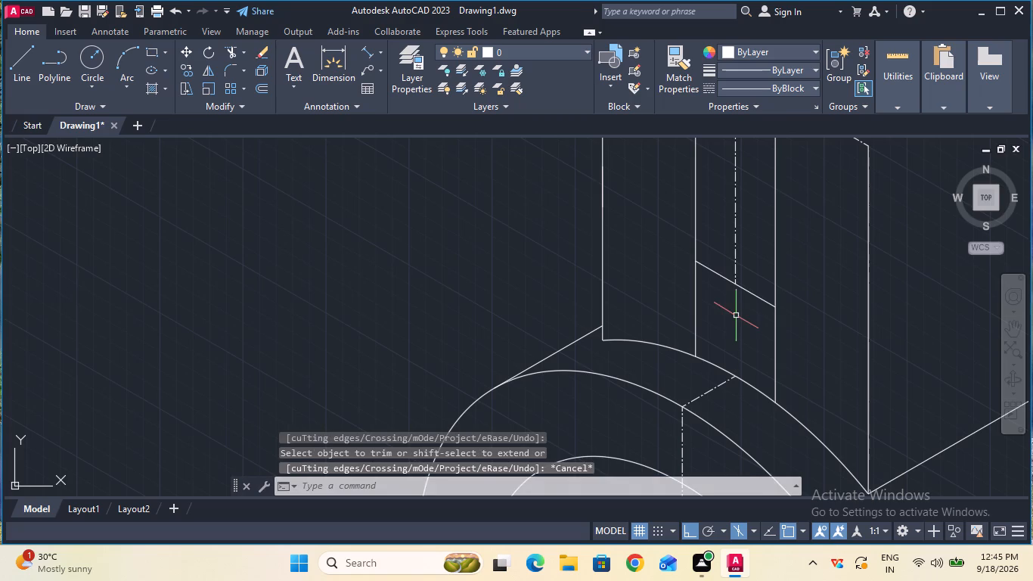
Draw a 10 mm line along the 30° isometric axis from the slot floor's corner on the nearer inner vertical.
scroll(736, 315, "down", 1, "ctrl")
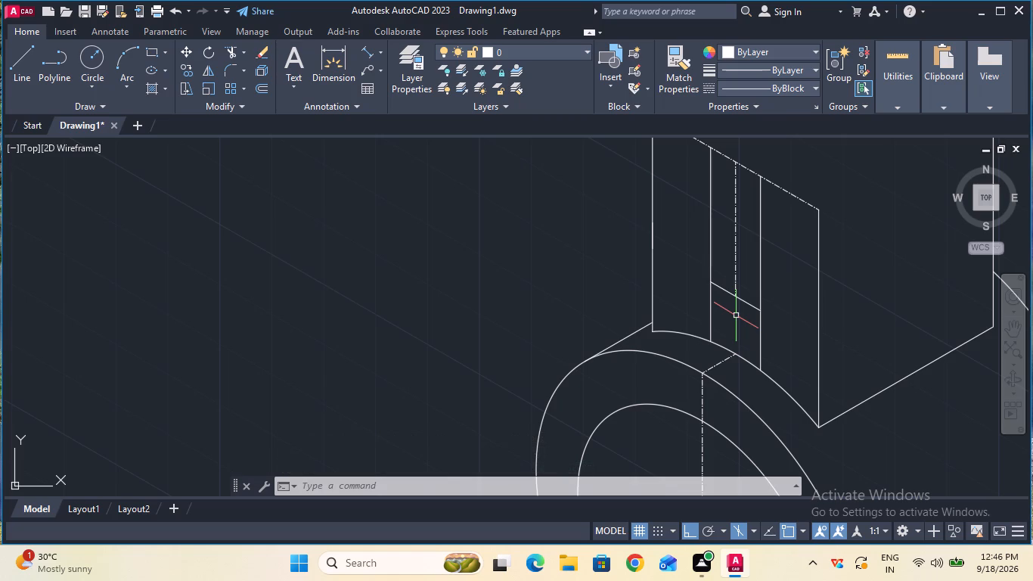
scroll(736, 315, "down", 2, "ctrl")
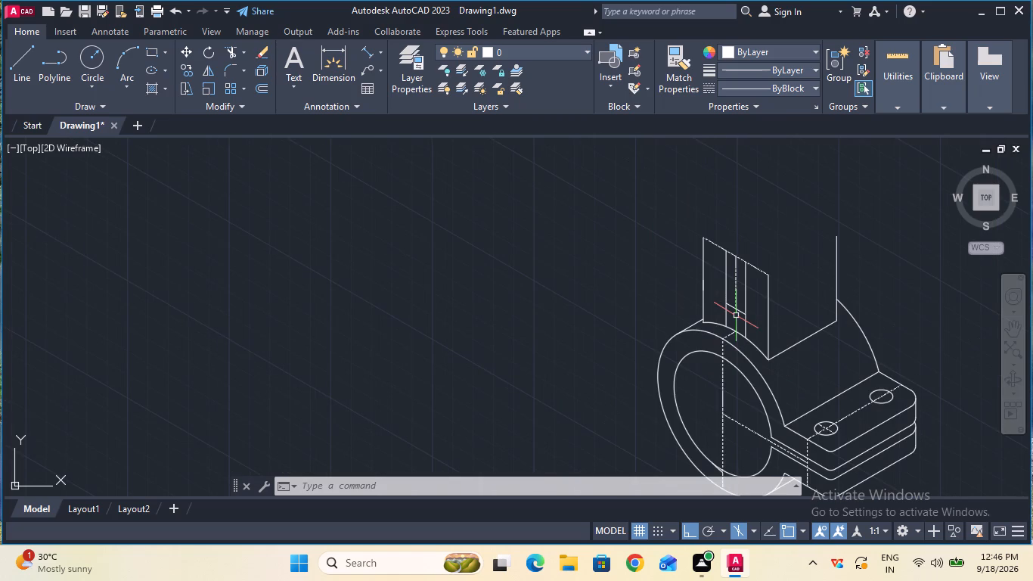
scroll(736, 315, "up", 2, "ctrl")
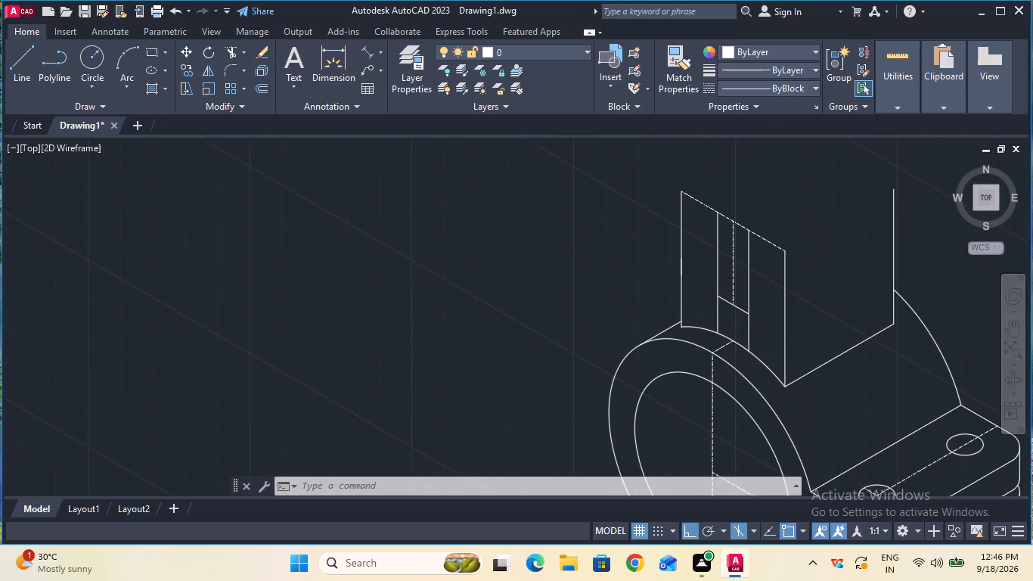
left_click(28, 76)
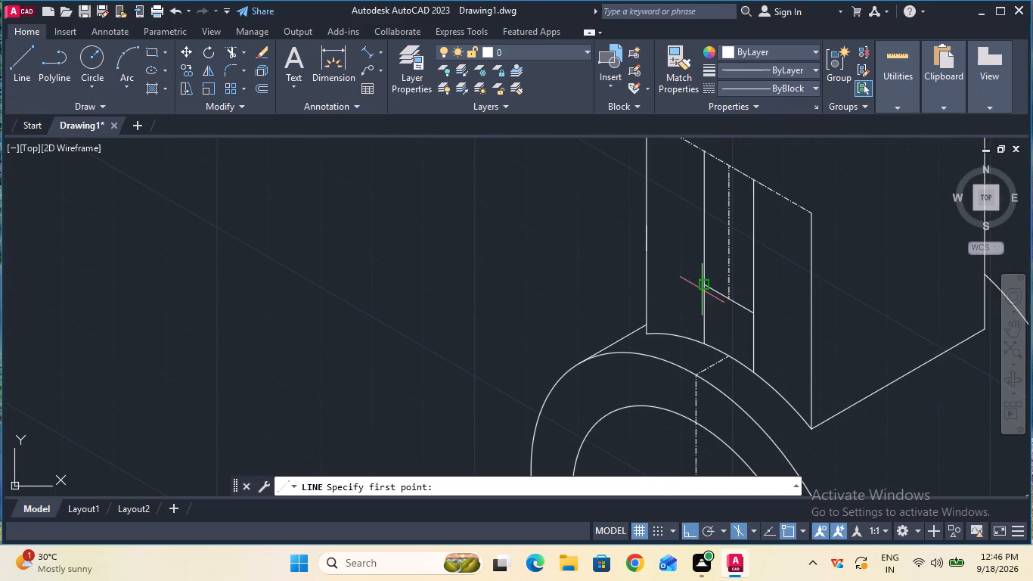
left_click(700, 285)
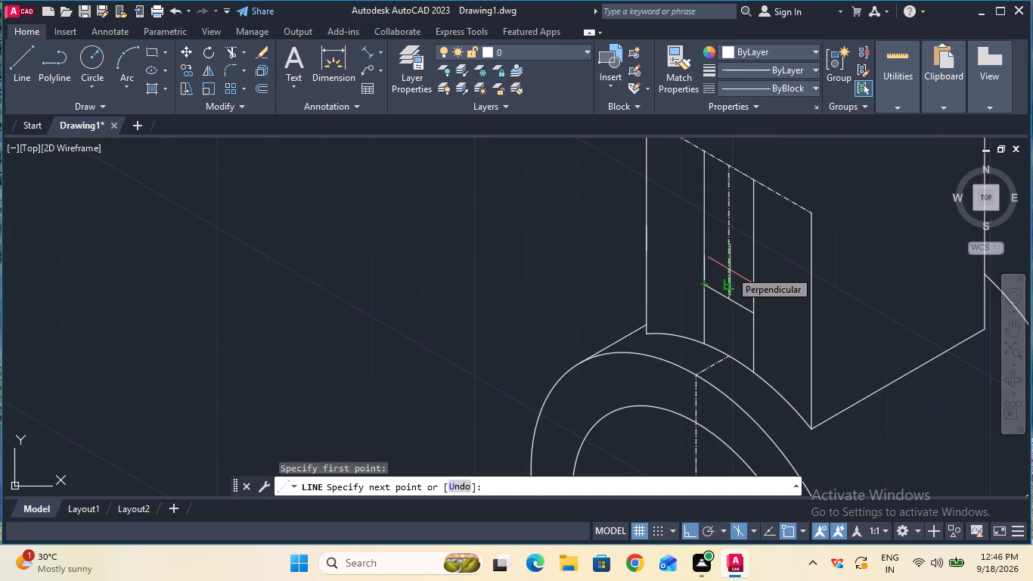
key("F5")
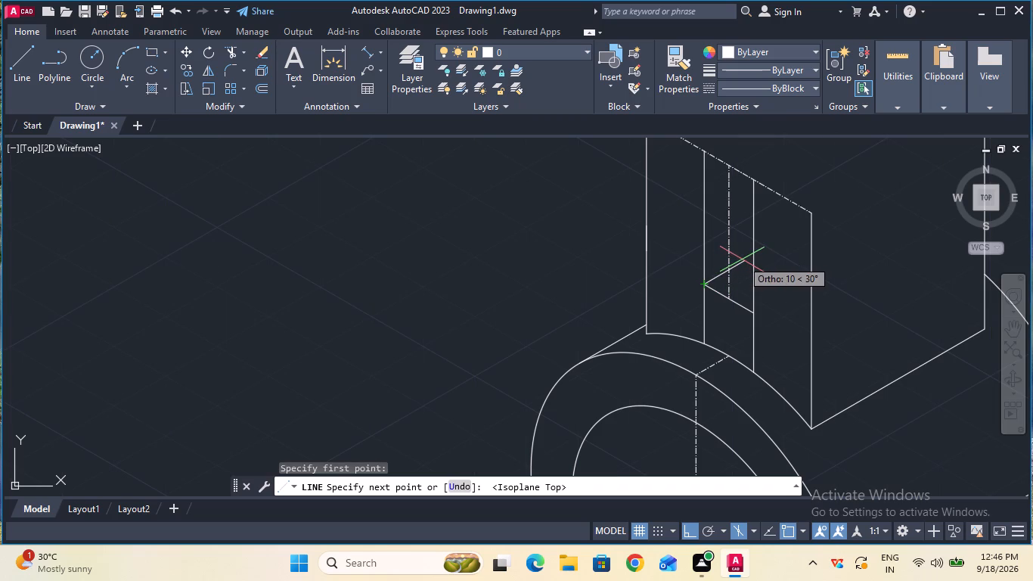
key("1")
key("0")
key("Return")
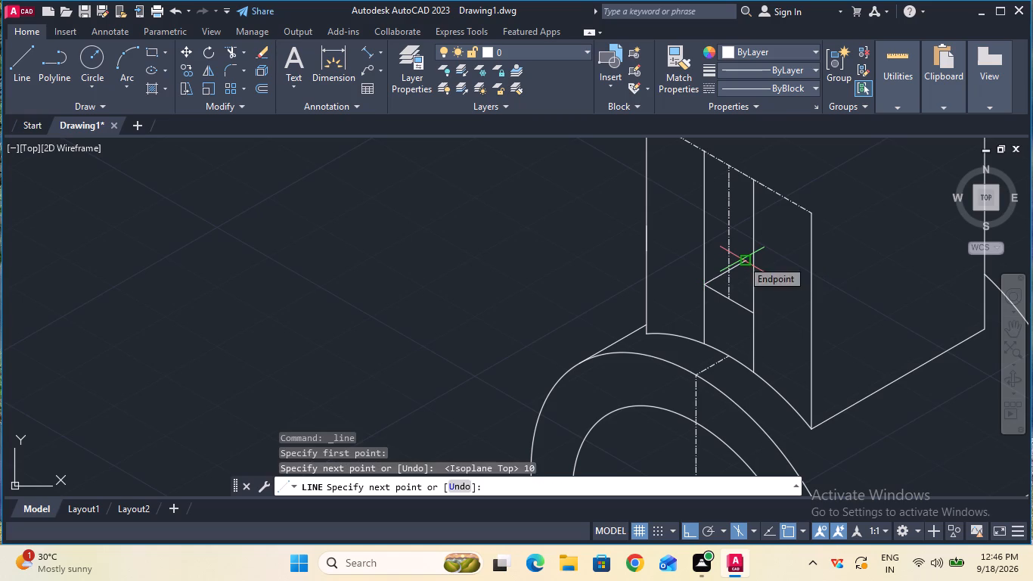
key("Escape")
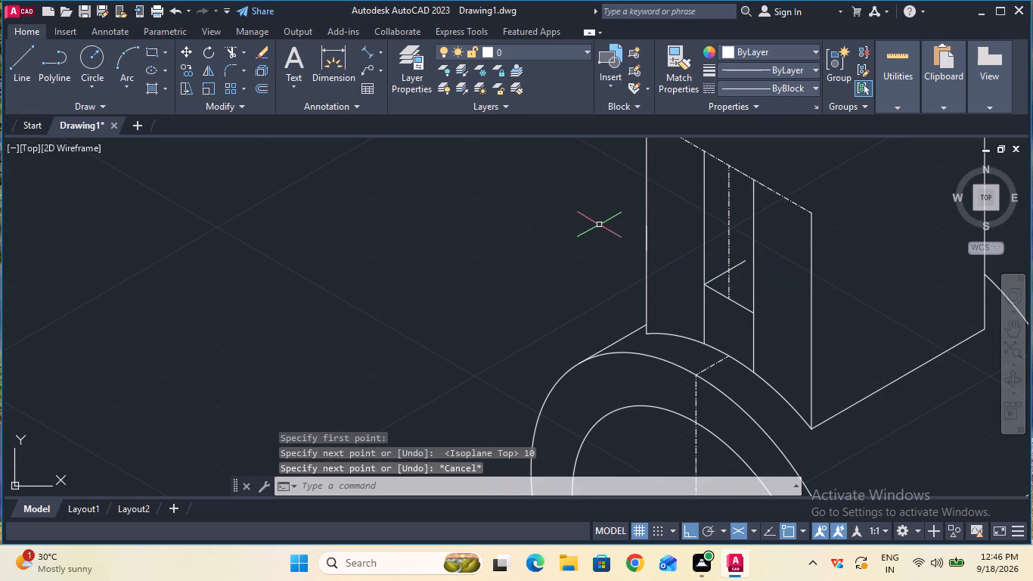
Extend the 10 mm slot floor line along the 30° axis to the other inner vertical.
left_click(244, 51)
left_click(252, 104)
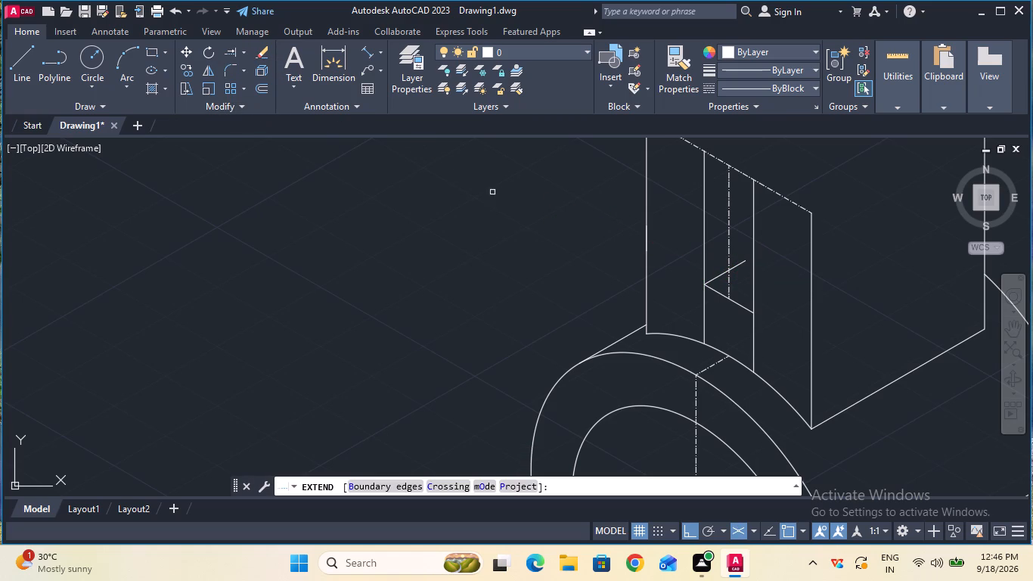
left_click(735, 269)
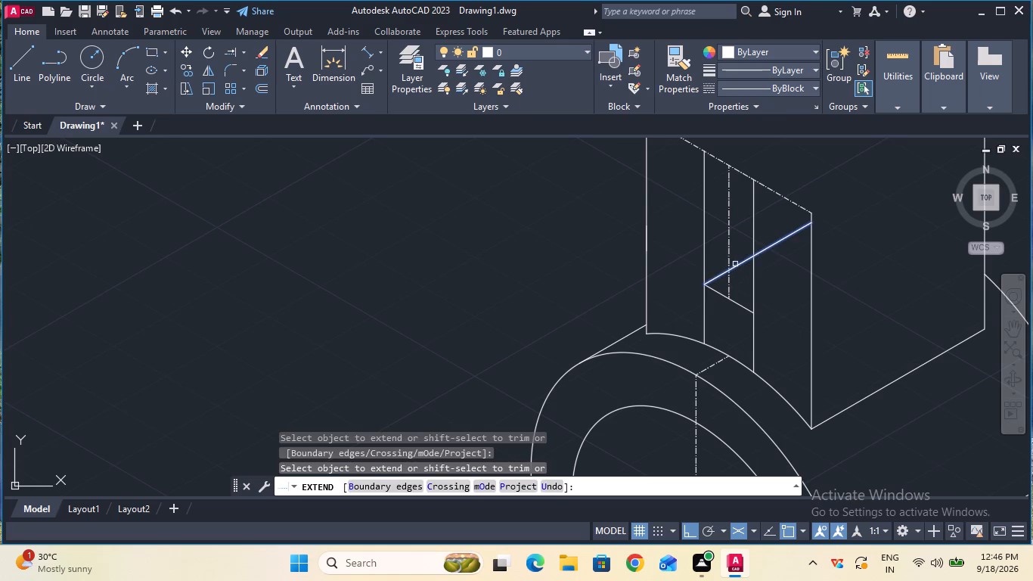
scroll(541, 239, "down", 5, "ctrl")
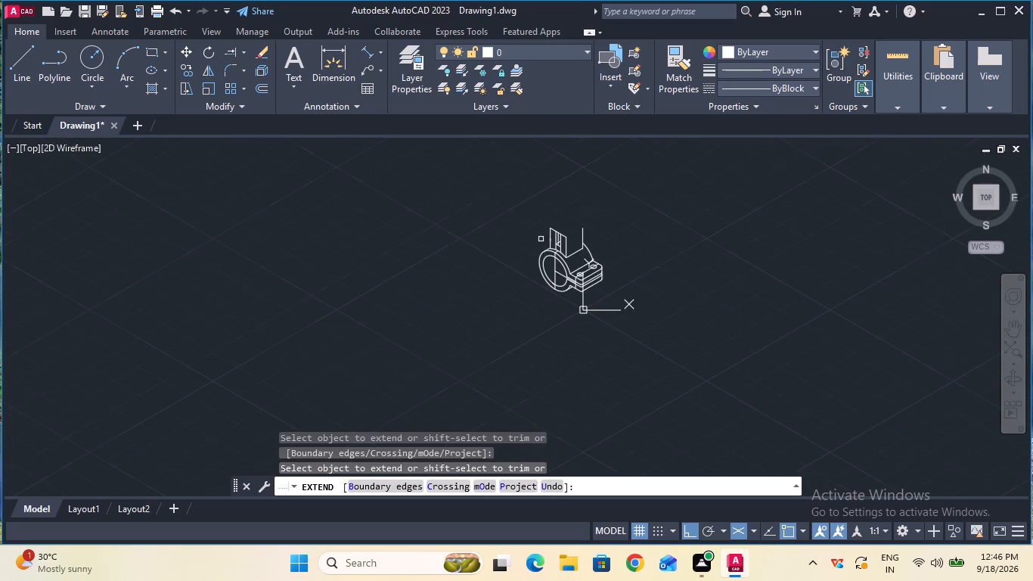
scroll(541, 239, "up", 1, "ctrl")
key("Escape")
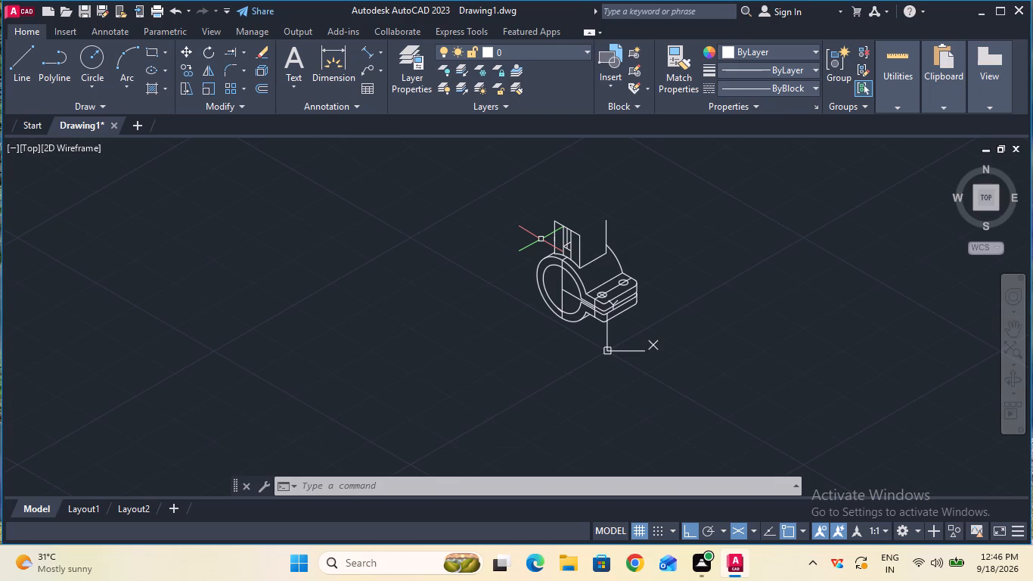
Change the linetype of the upright's sloping front top edge to ByBlock.
scroll(590, 225, "up", 2, "ctrl")
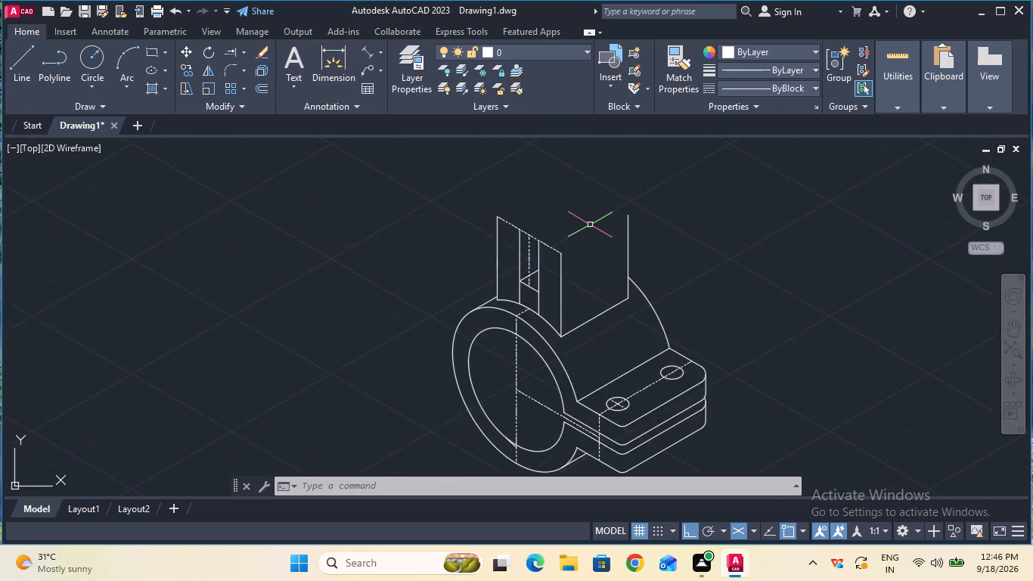
scroll(590, 225, "up", 1, "ctrl")
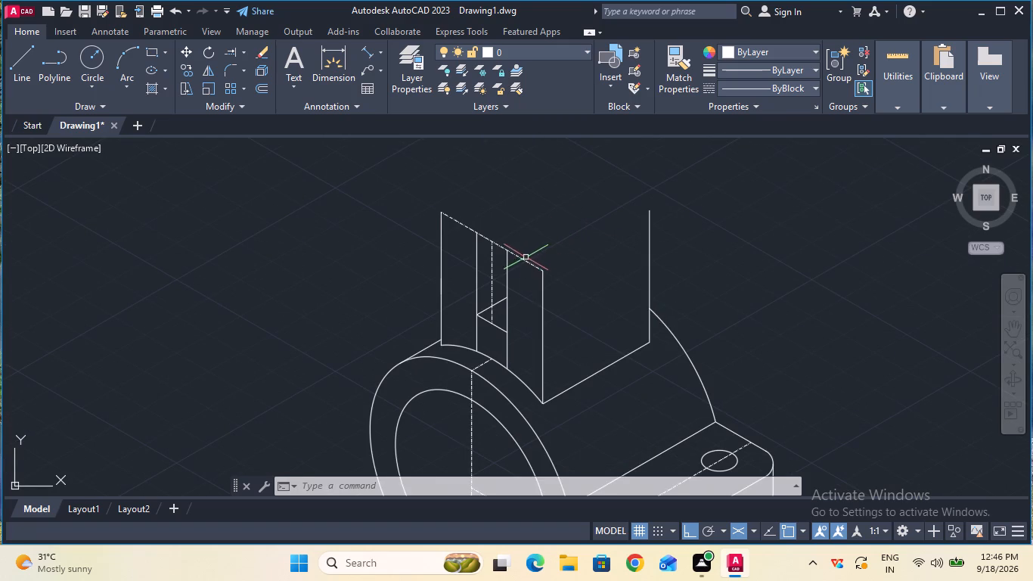
left_click(523, 256)
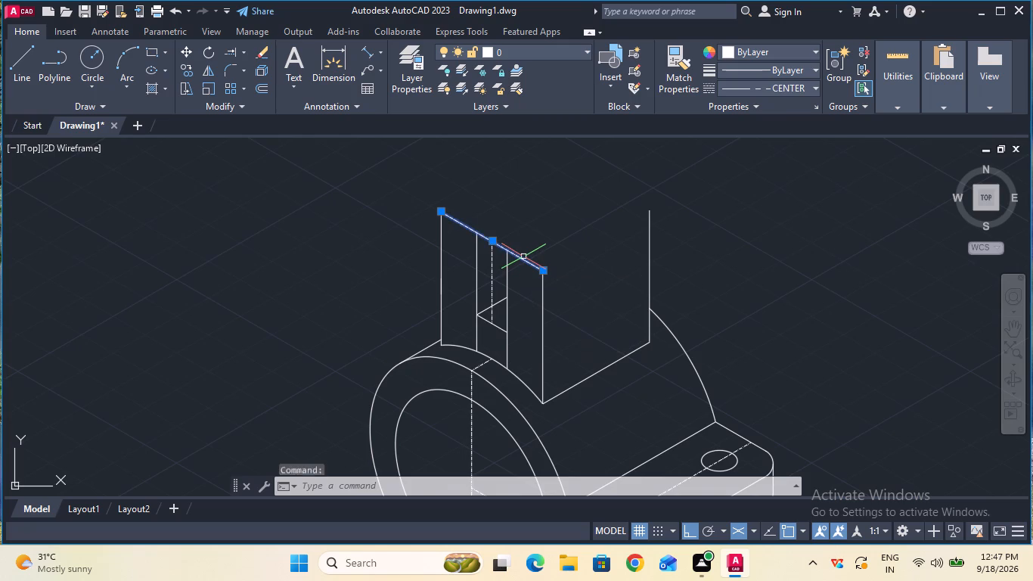
type("pr")
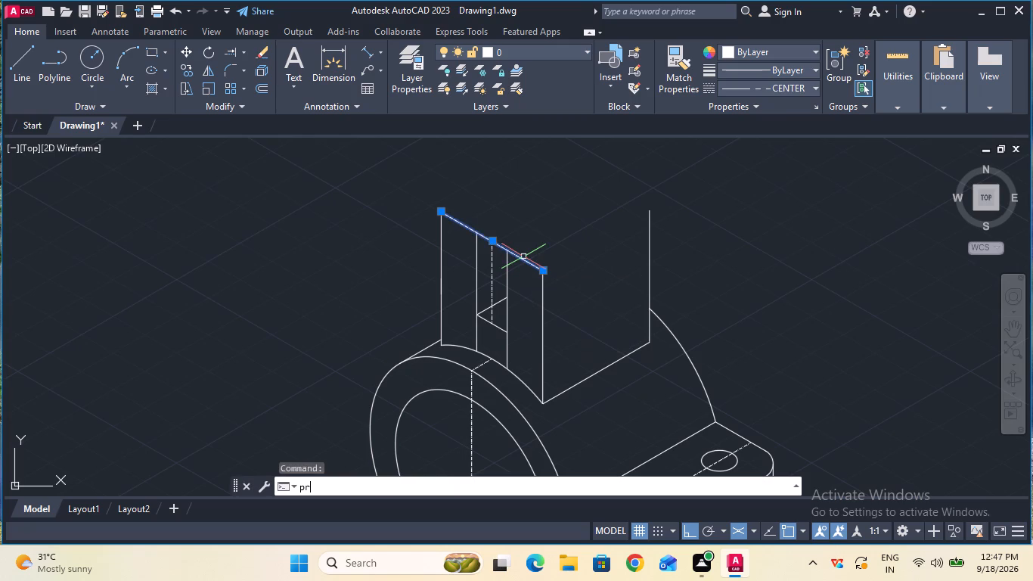
left_click(329, 343)
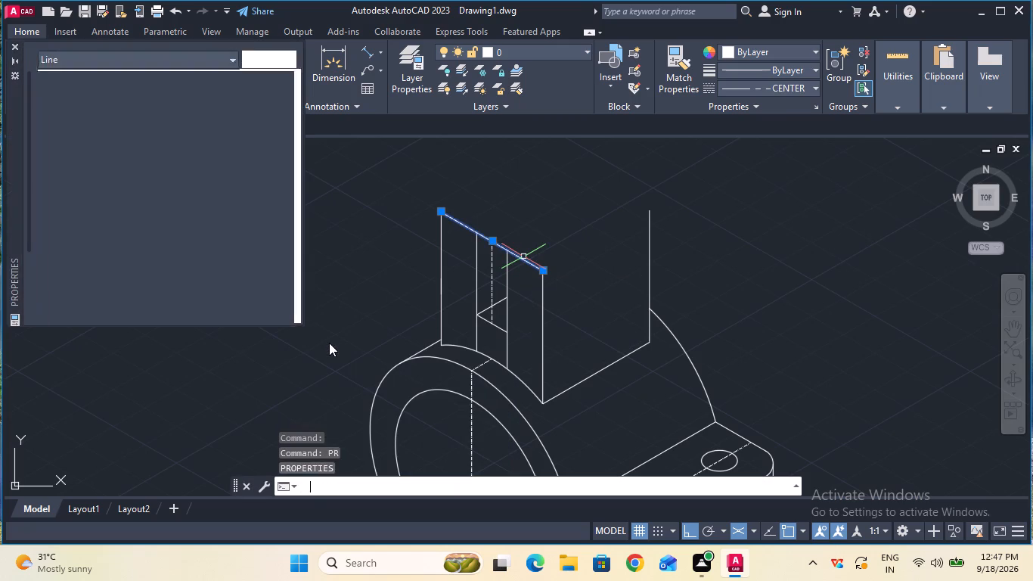
left_click(225, 120)
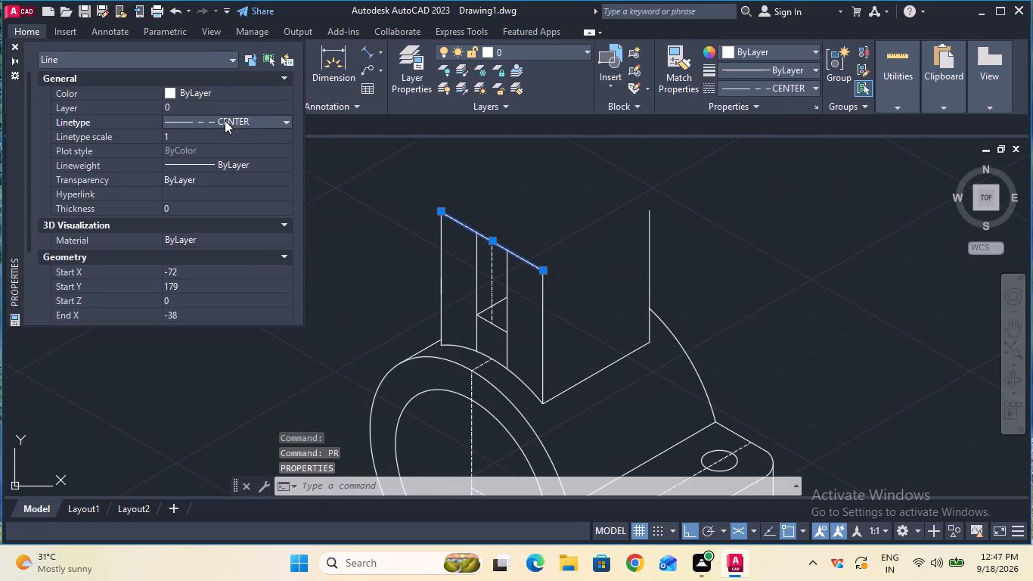
left_click(225, 120)
left_click(234, 145)
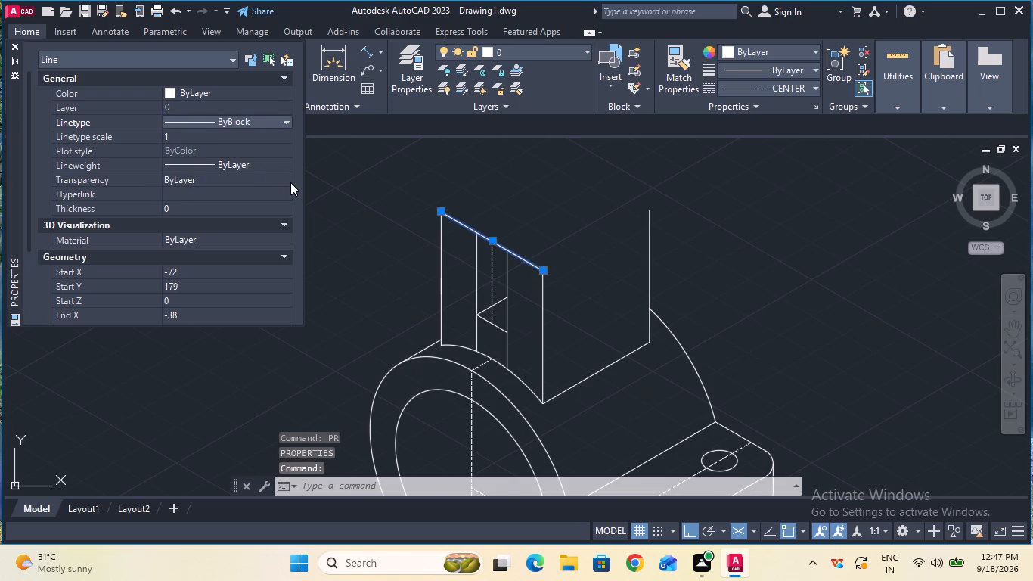
left_click(14, 42)
key("Escape")
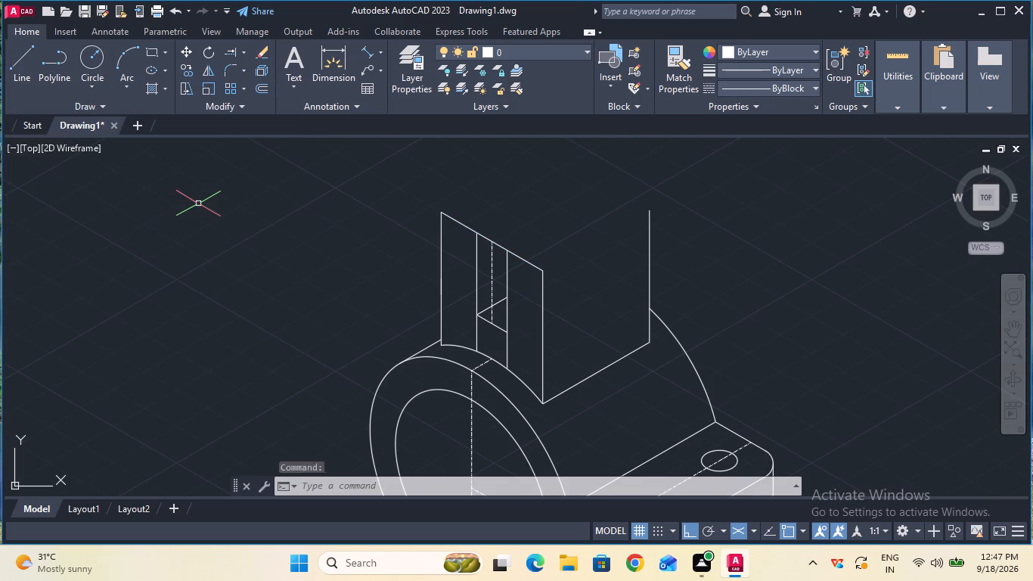
Trim the upright's front top edge between the two inner verticals to open the slot.
left_click(241, 53)
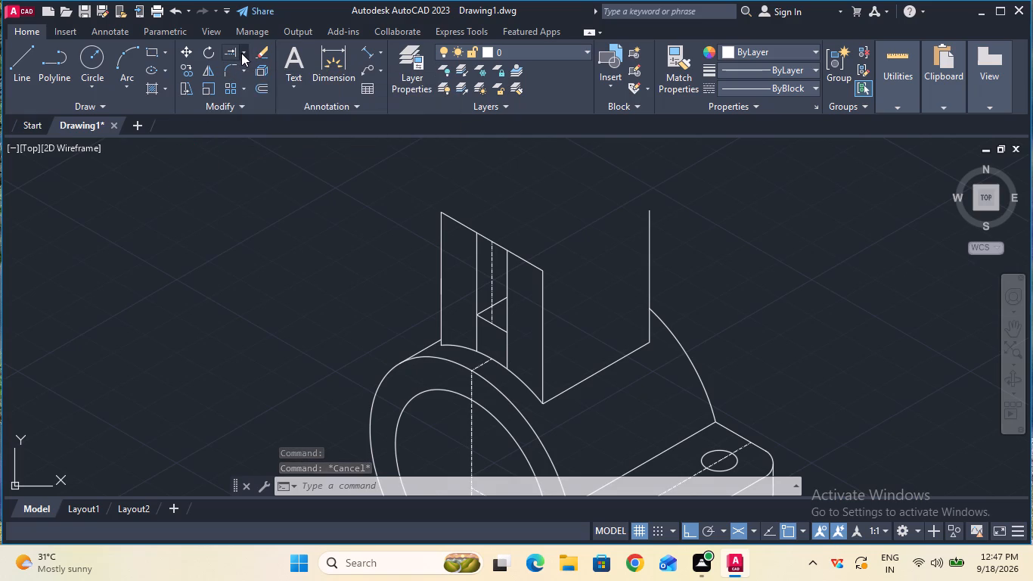
left_click(248, 76)
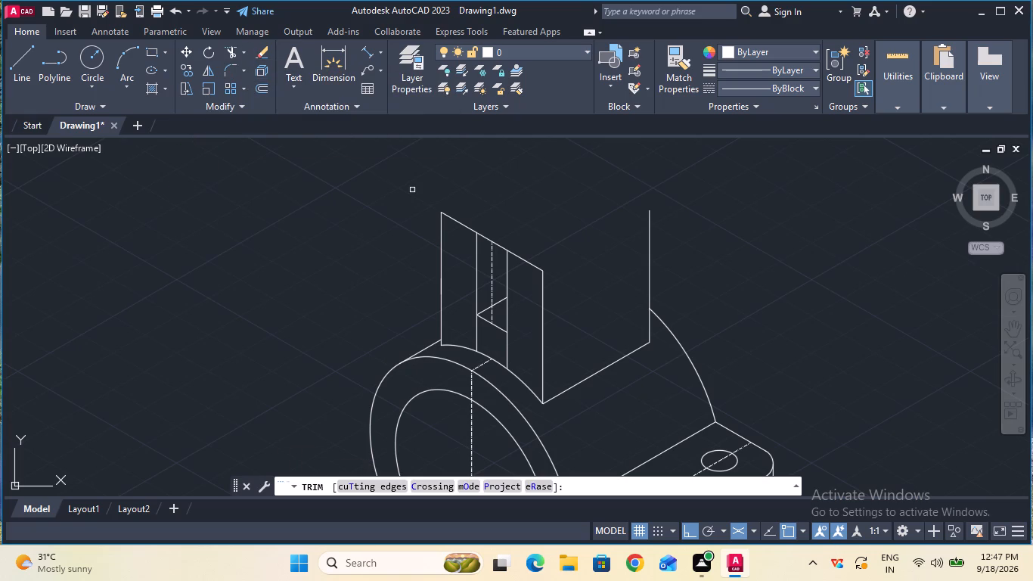
left_click(484, 236)
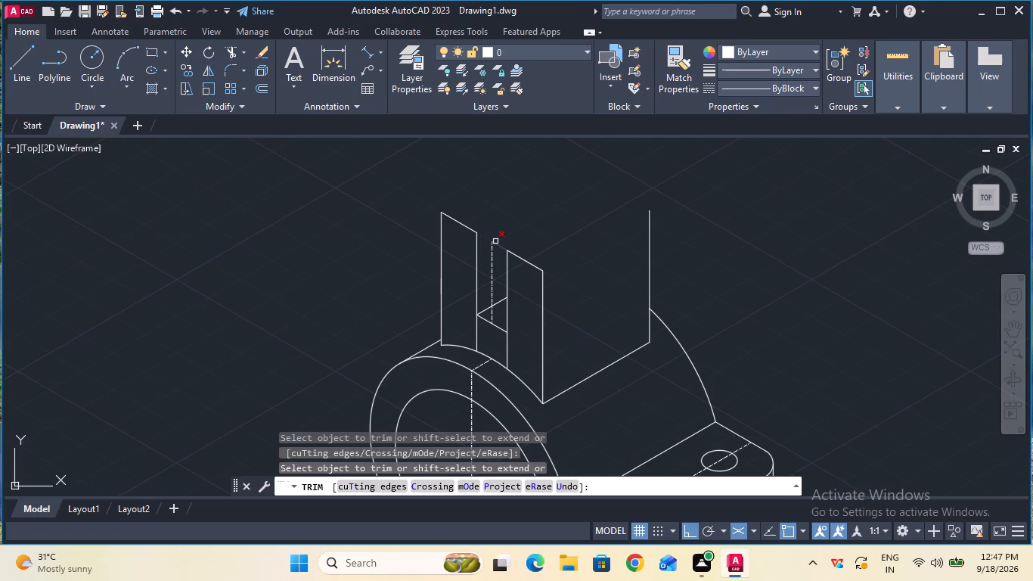
left_click(497, 238)
left_click(501, 250)
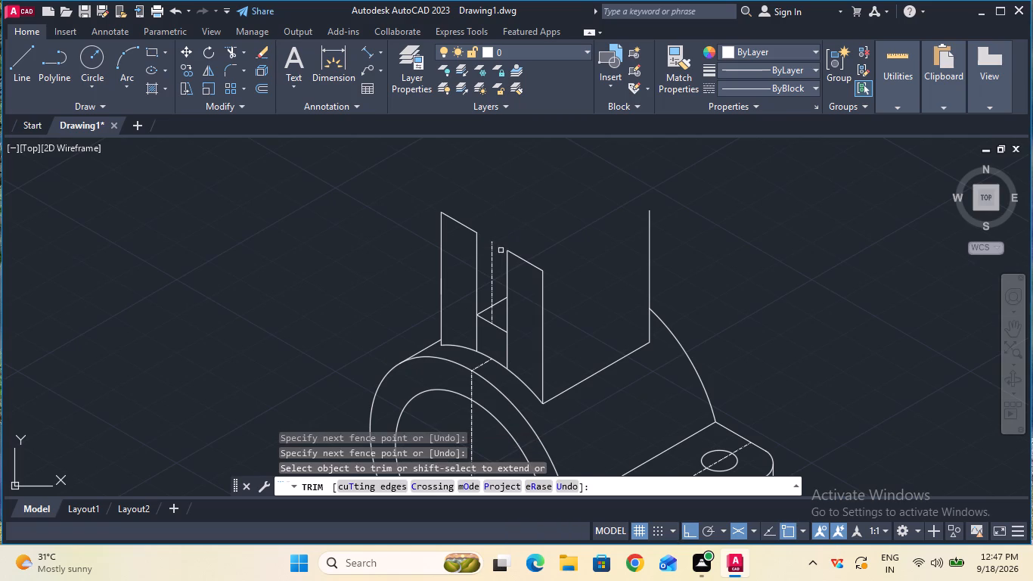
key("Escape")
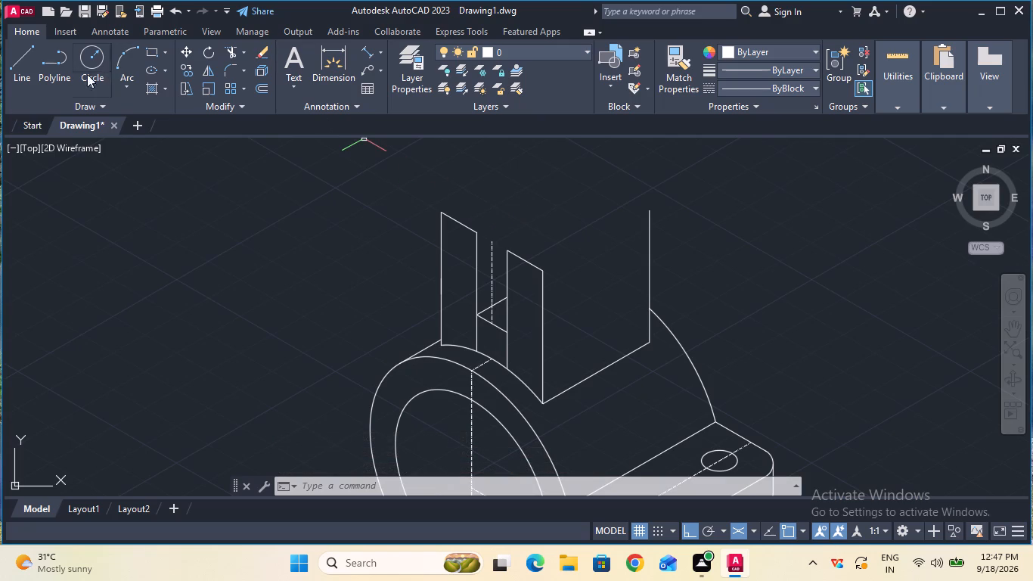
Draw the upright's side top edge along the 30° axis from the front face's top corner to the rear vertical's top end.
left_click(29, 78)
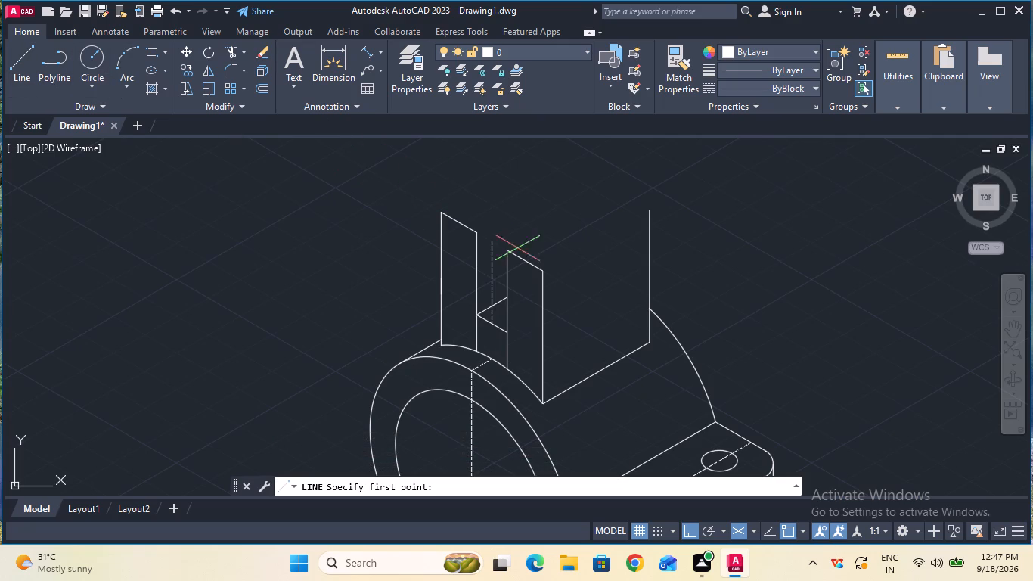
left_click(544, 270)
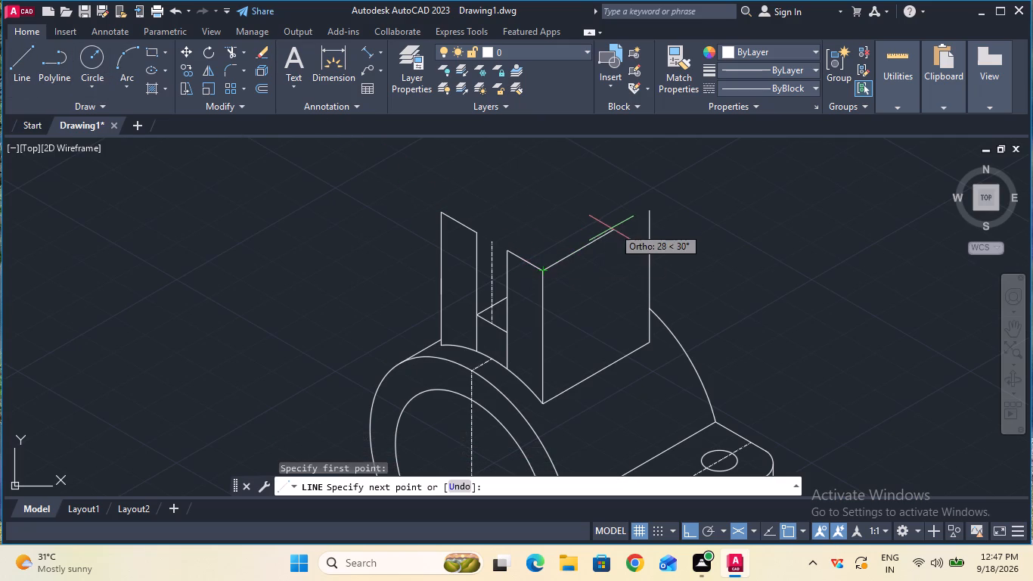
left_click(645, 213)
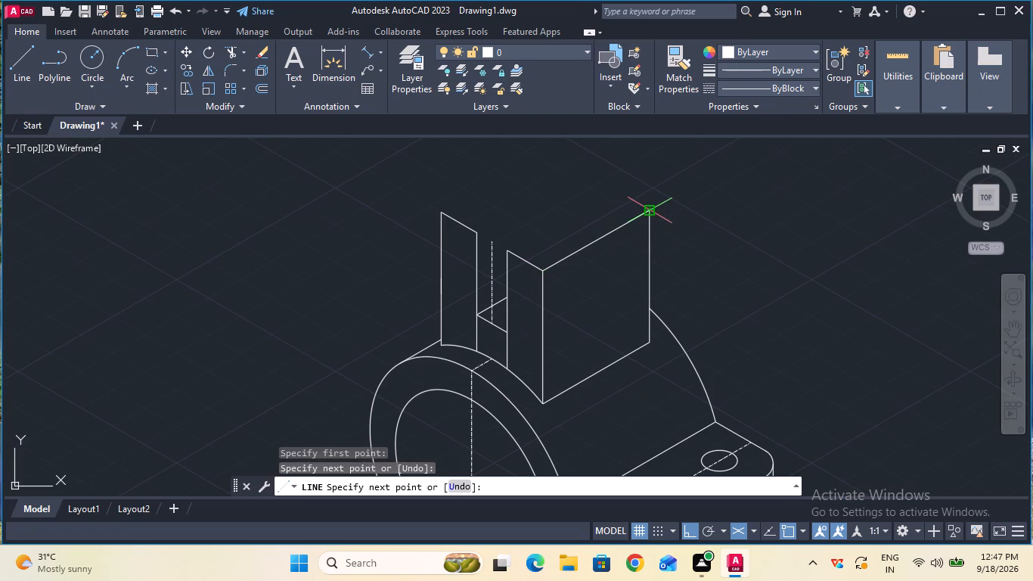
key("Escape")
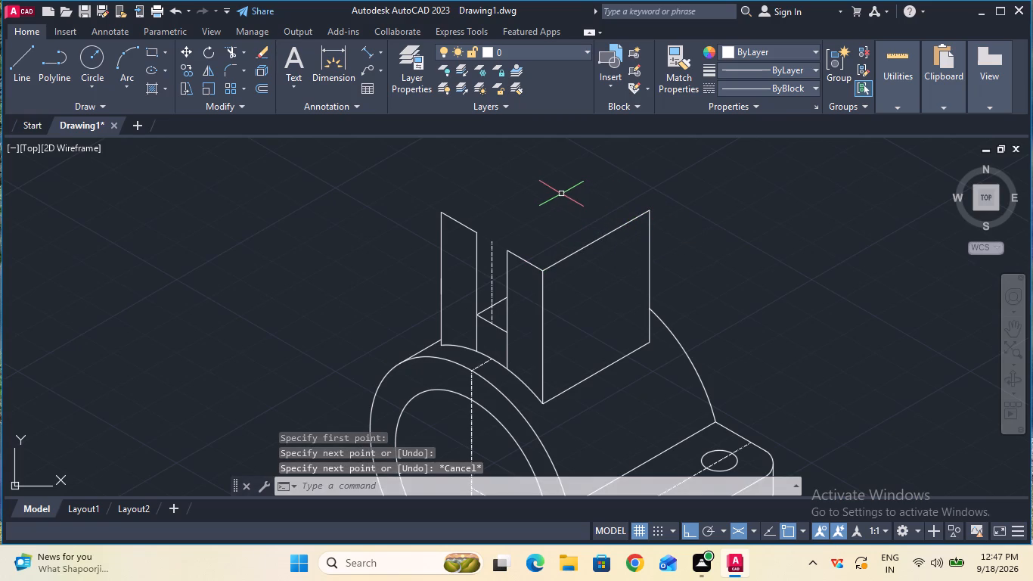
Draw a radius 10 isocircle on the right isoplane, centred on the midpoint of the upright's side top edge.
type("ell")
left_click(429, 335)
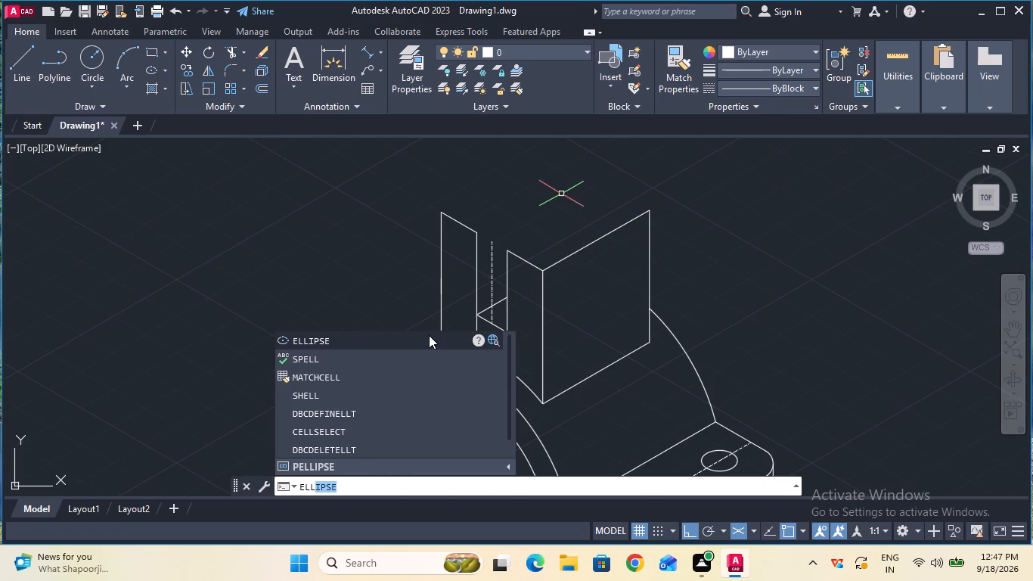
left_click(624, 482)
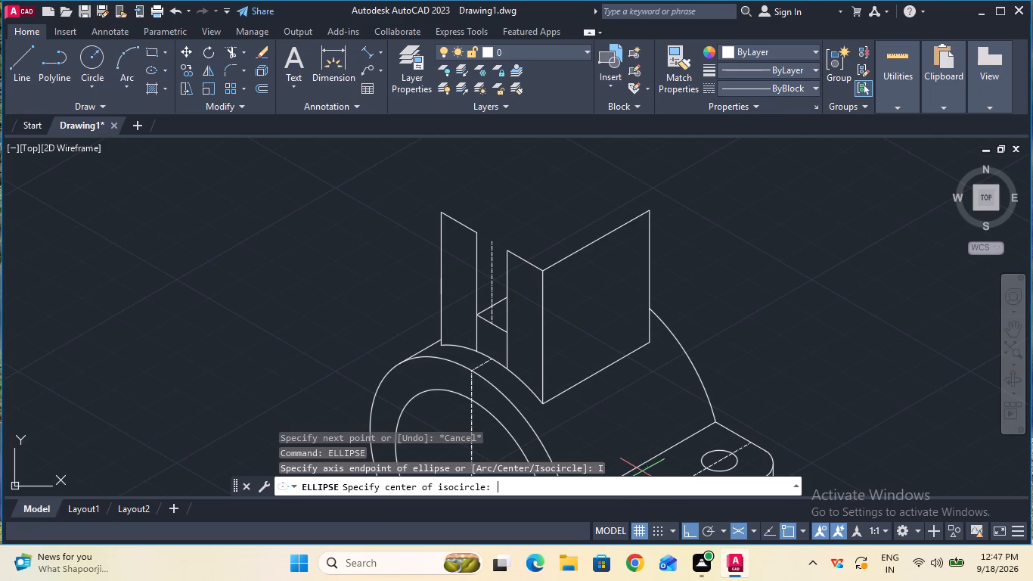
left_click(592, 244)
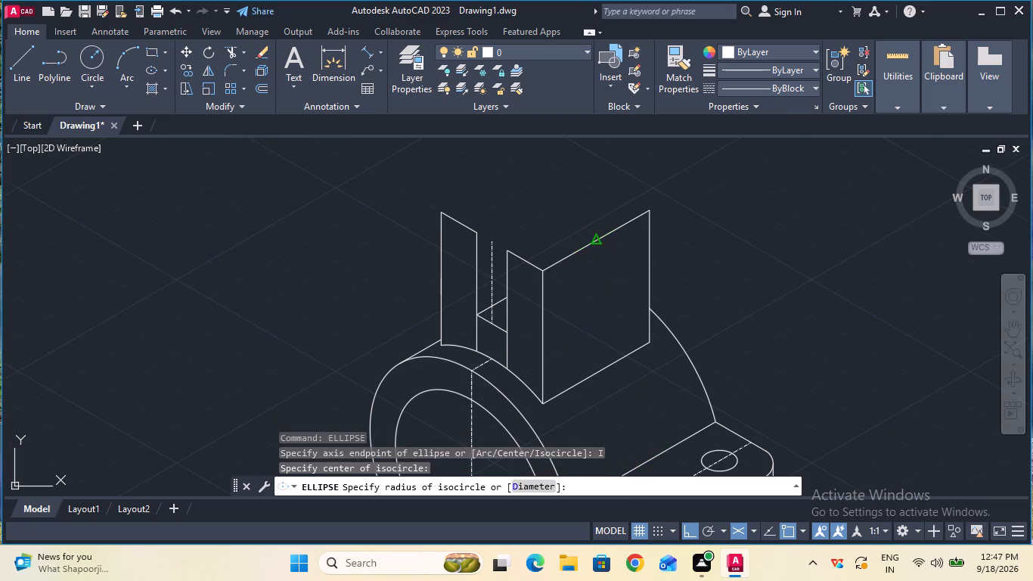
key("F5")
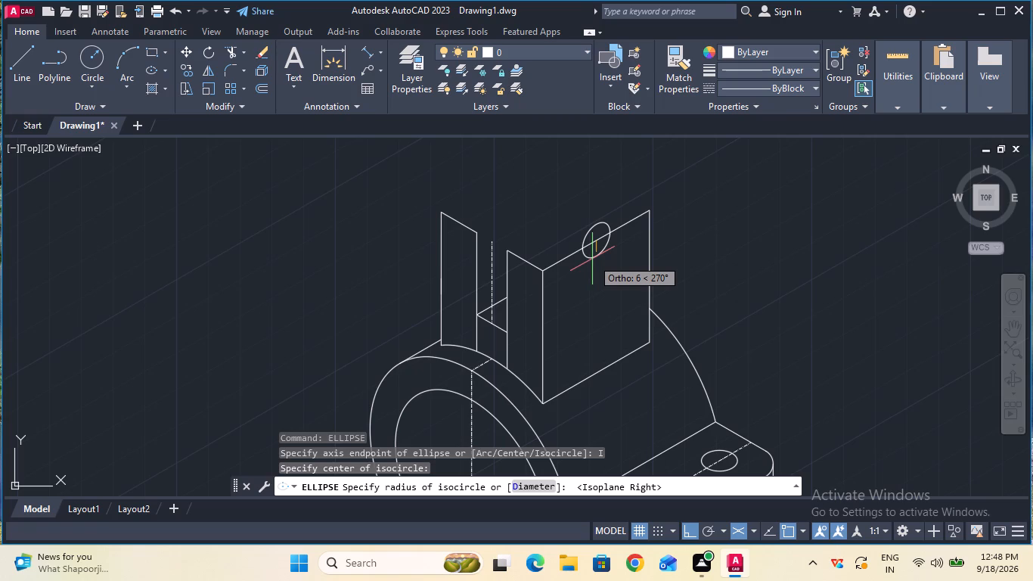
key("1")
key("0")
key("Return")
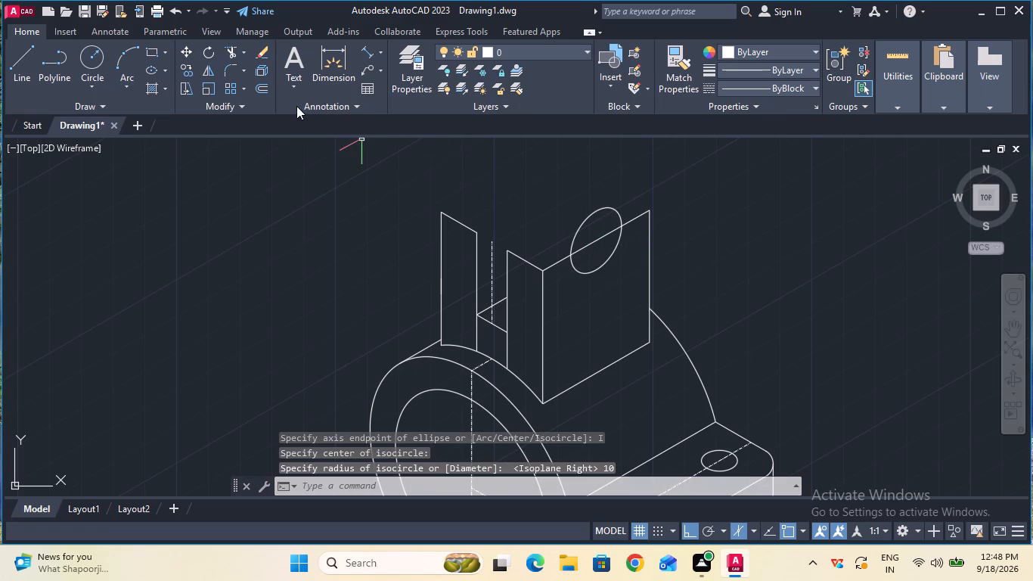
Erase the sloping top edge line of the upright's side face that passes through the isocircle.
left_click(230, 51)
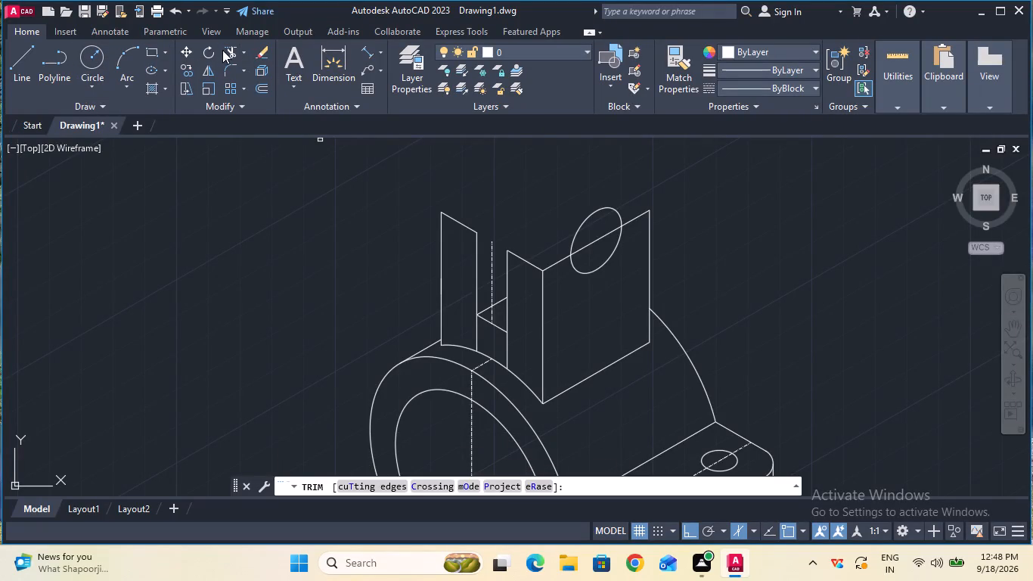
double_click(262, 57)
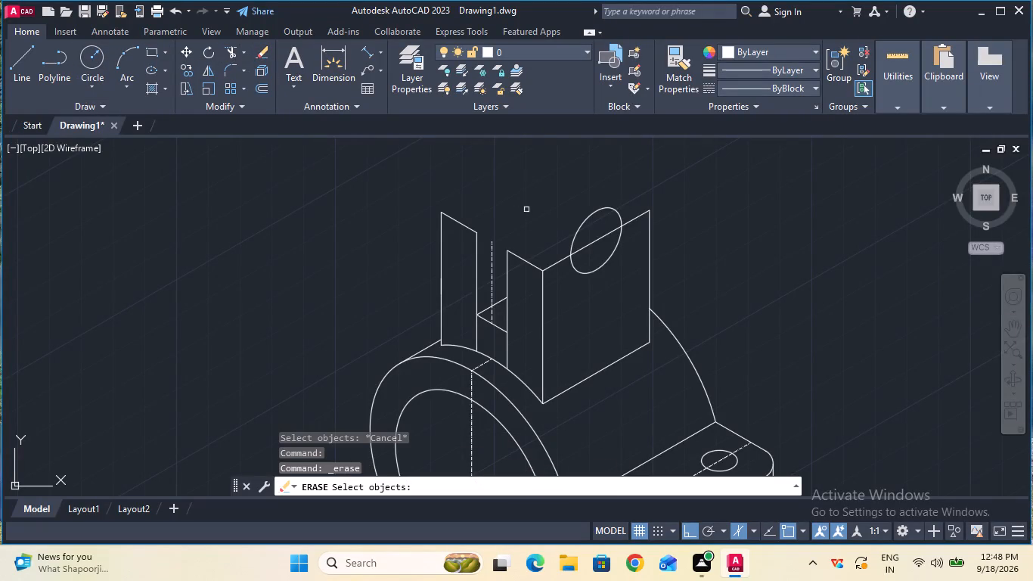
left_click(560, 260)
key("Return")
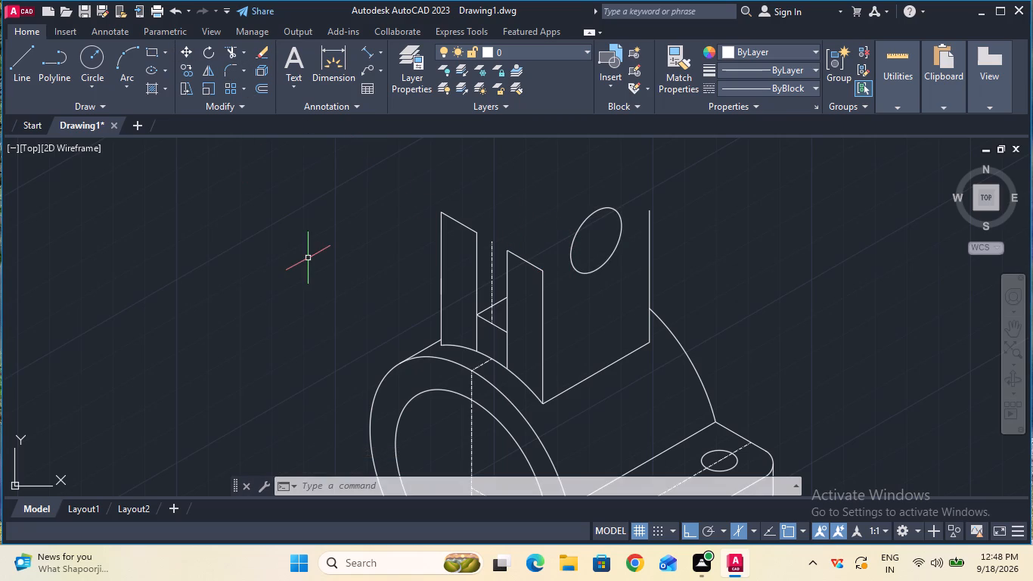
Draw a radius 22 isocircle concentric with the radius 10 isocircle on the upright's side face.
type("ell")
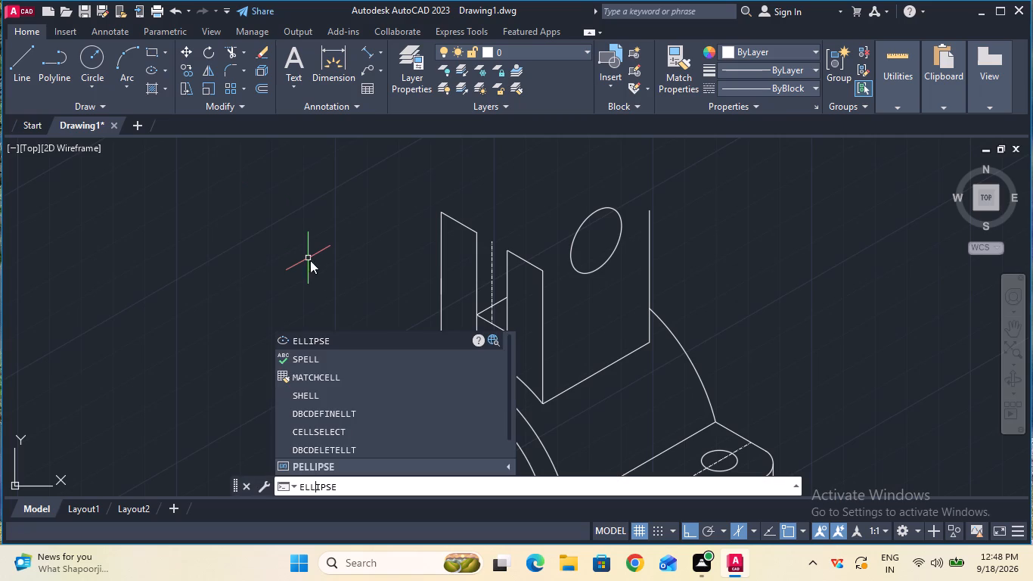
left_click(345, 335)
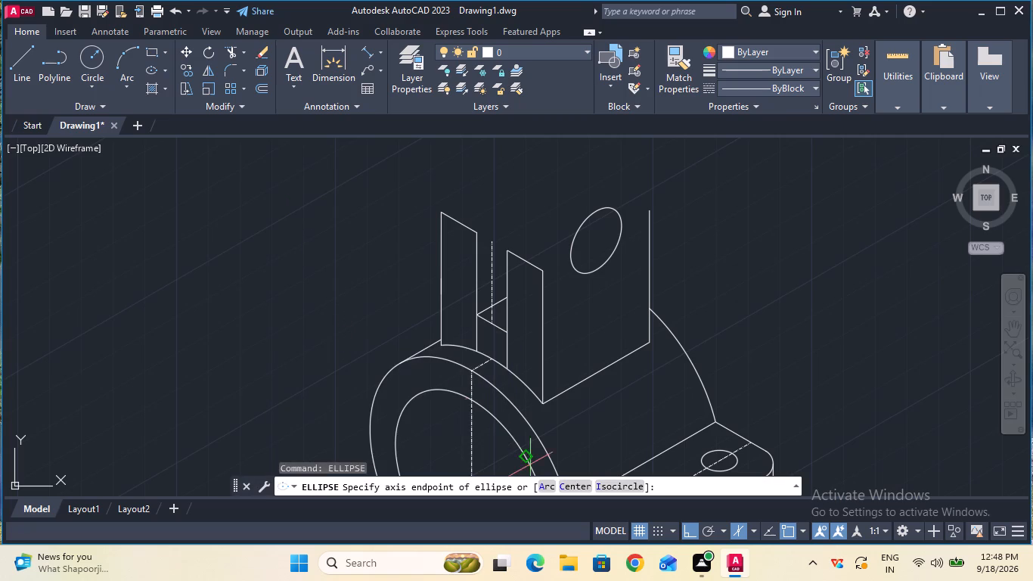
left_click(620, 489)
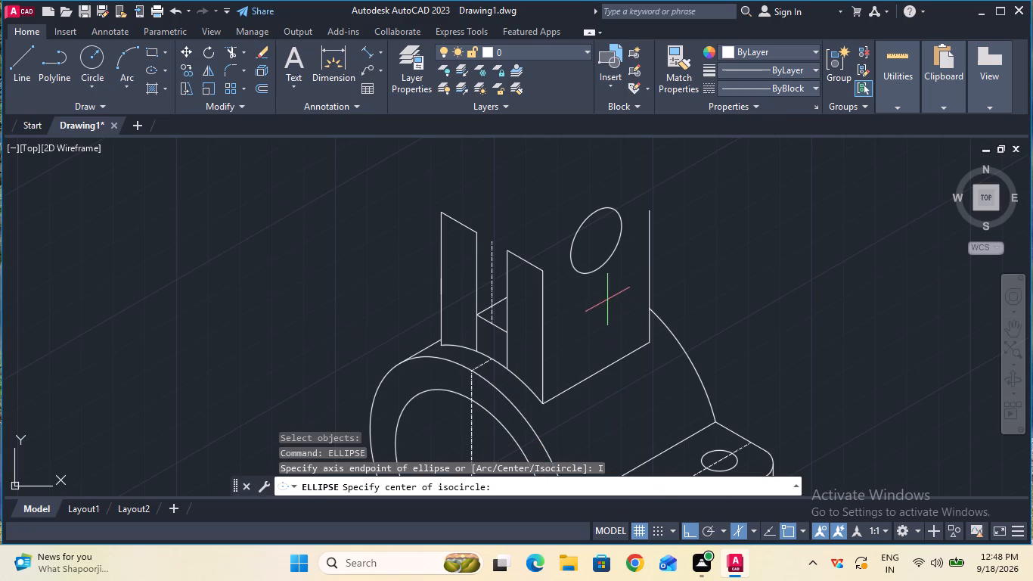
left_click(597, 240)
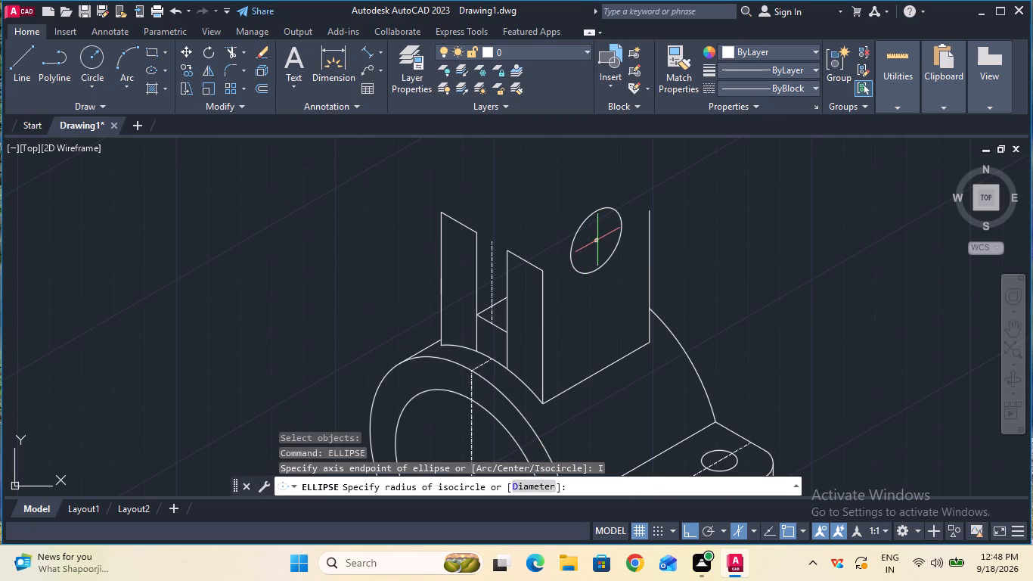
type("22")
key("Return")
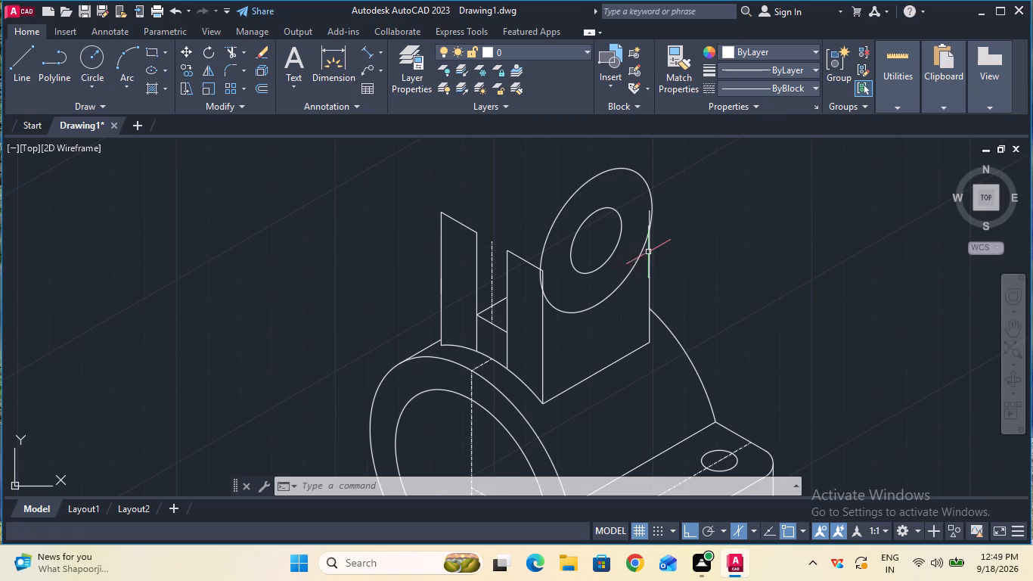
Check the gap between the front face's top corner and the outer isocircle using an aligned dimension.
scroll(657, 249, "up", 1, "ctrl")
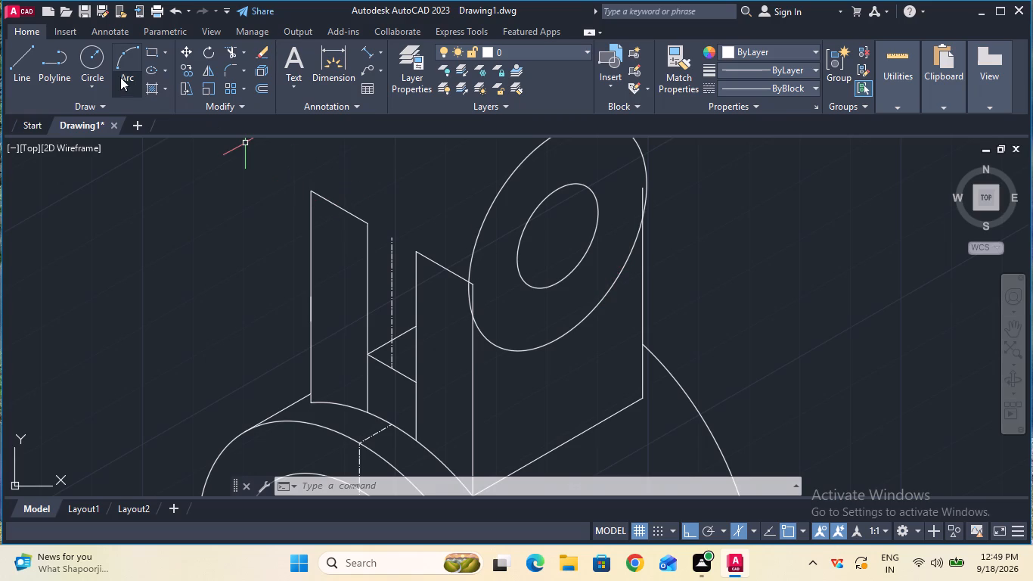
left_click(26, 70)
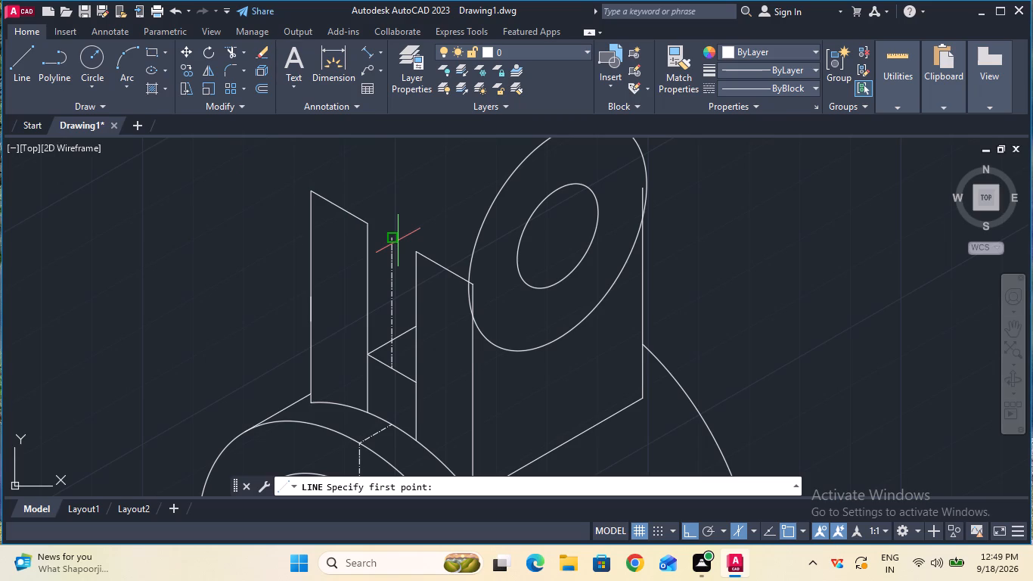
key("Escape")
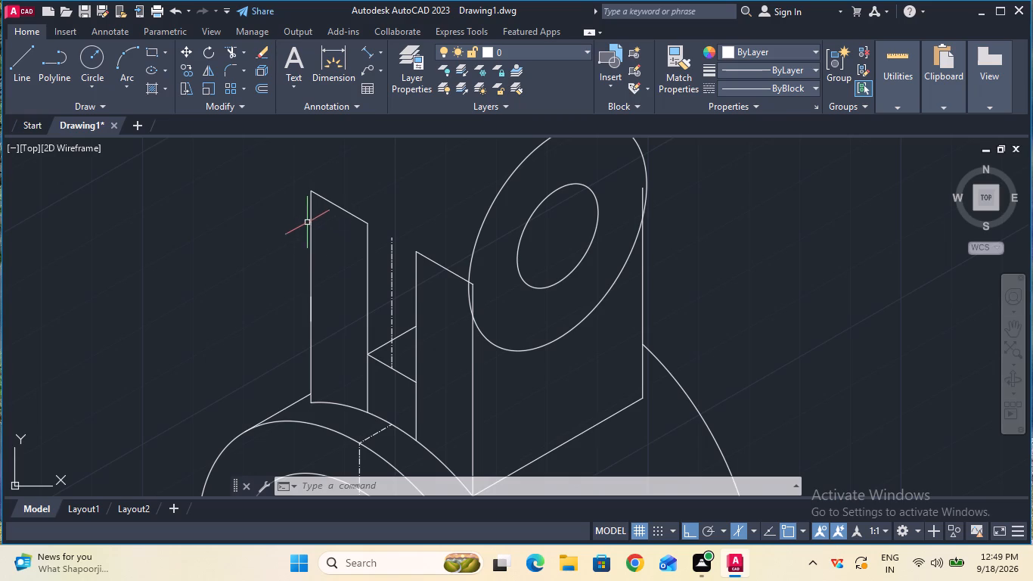
scroll(438, 266, "up", 3, "ctrl")
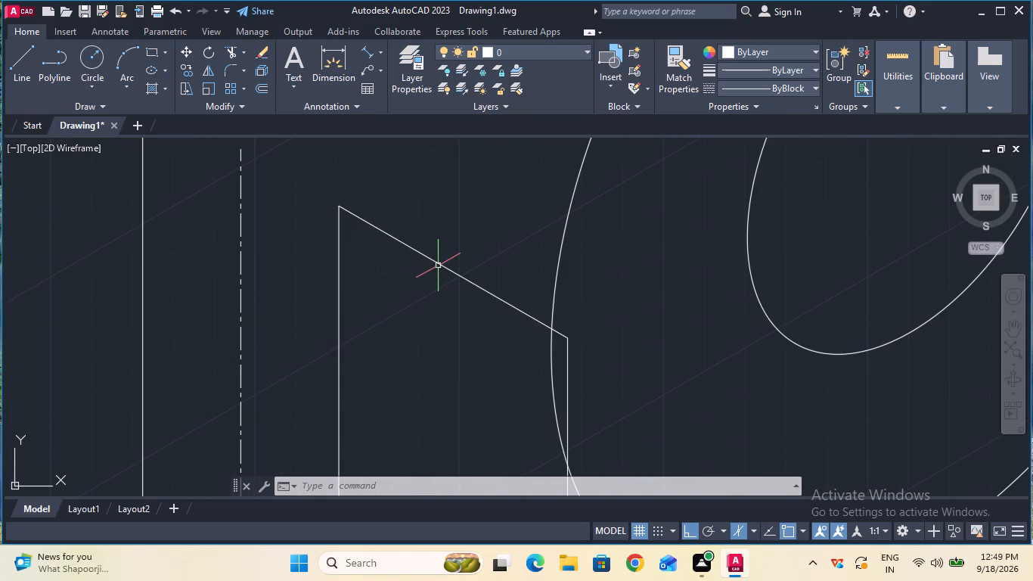
double_click(369, 54)
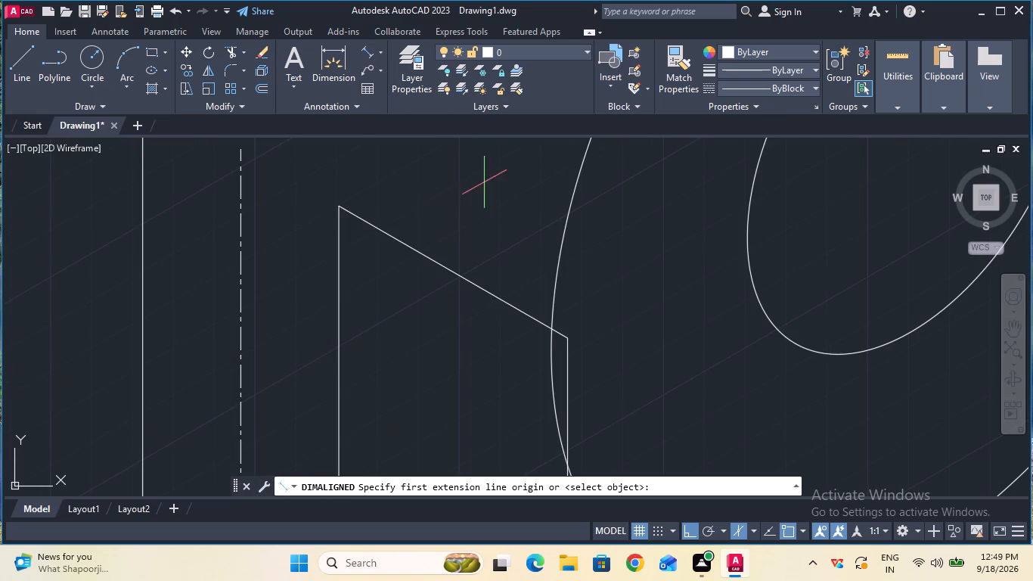
double_click(570, 337)
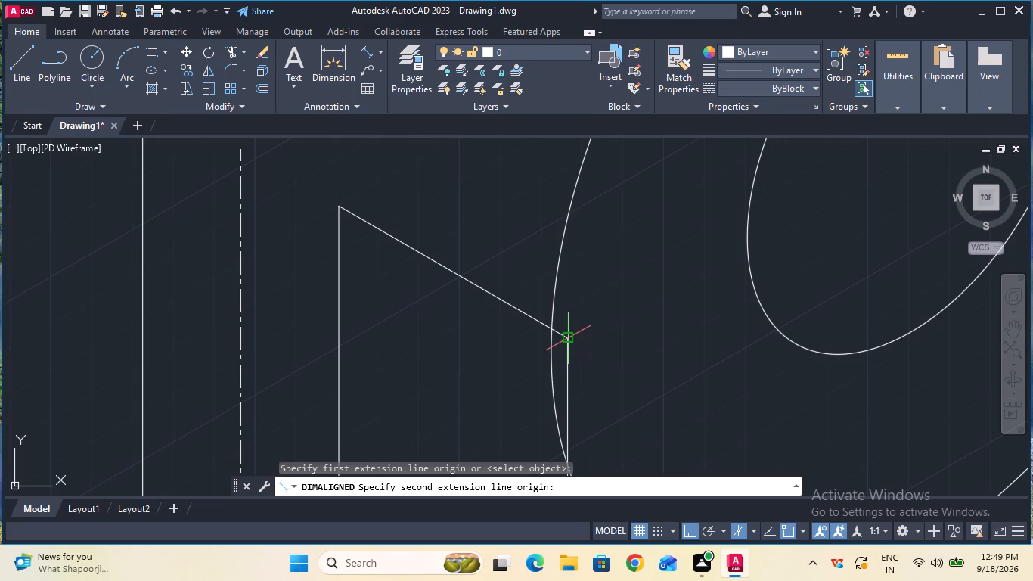
double_click(553, 346)
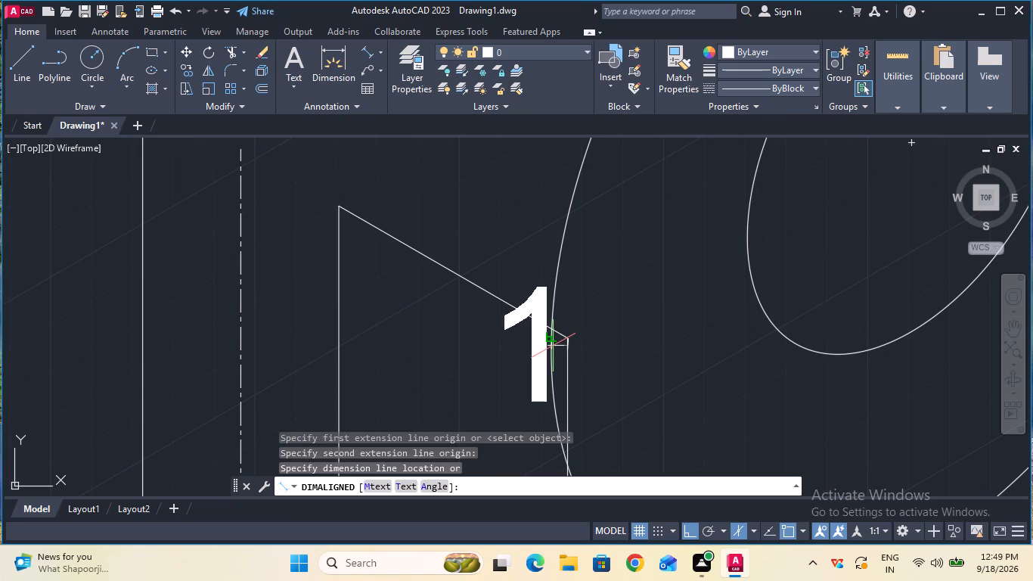
key("Escape")
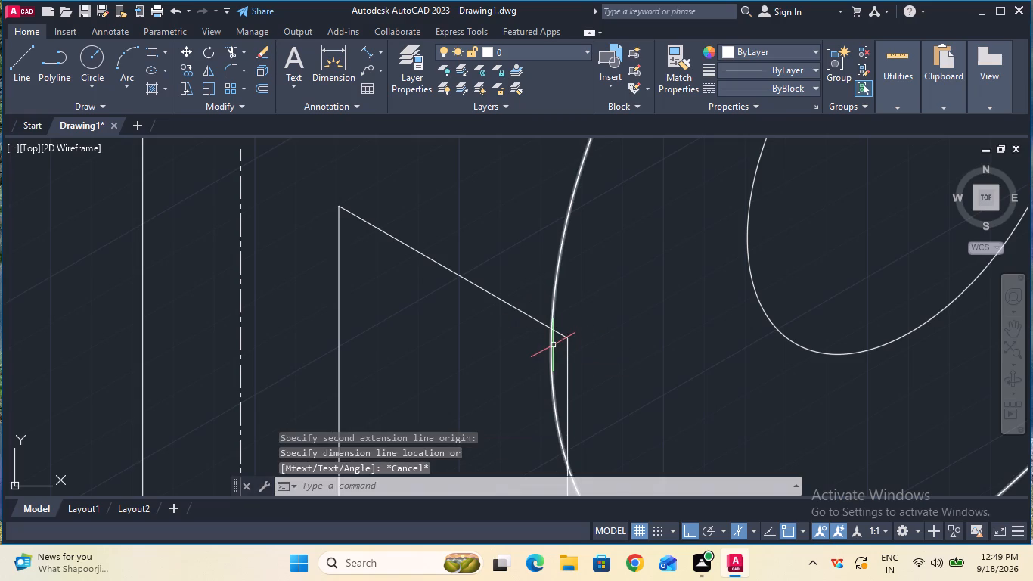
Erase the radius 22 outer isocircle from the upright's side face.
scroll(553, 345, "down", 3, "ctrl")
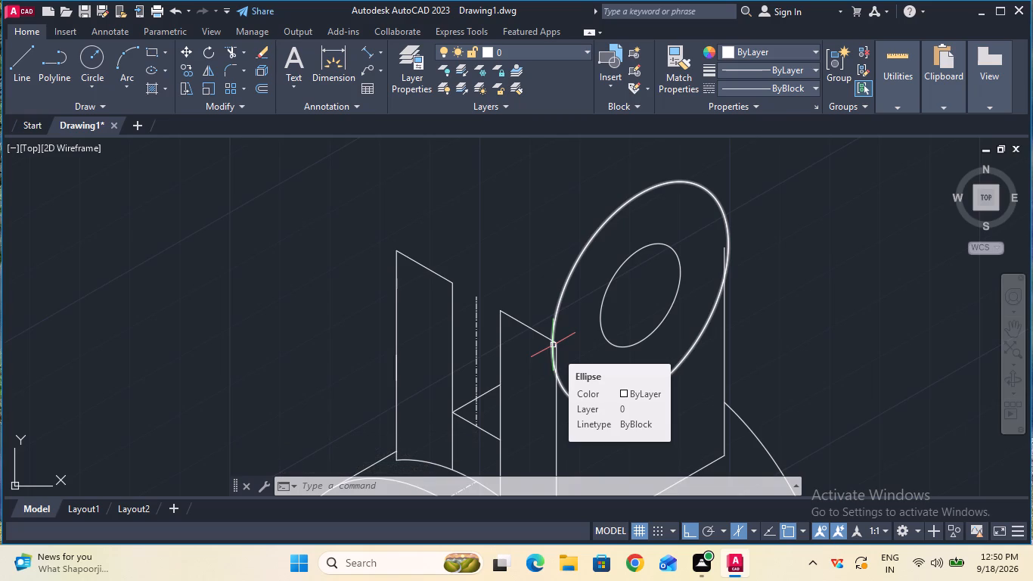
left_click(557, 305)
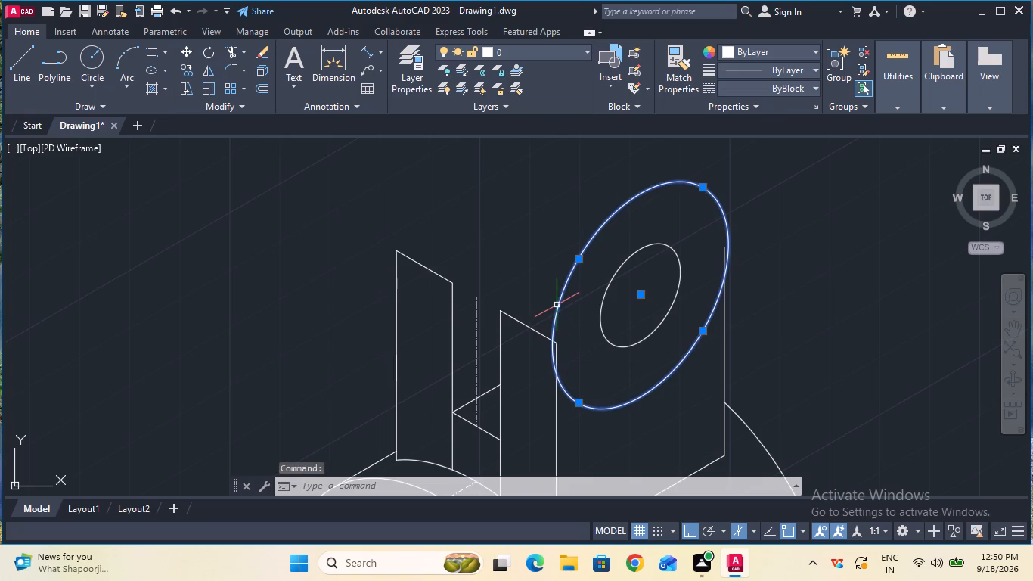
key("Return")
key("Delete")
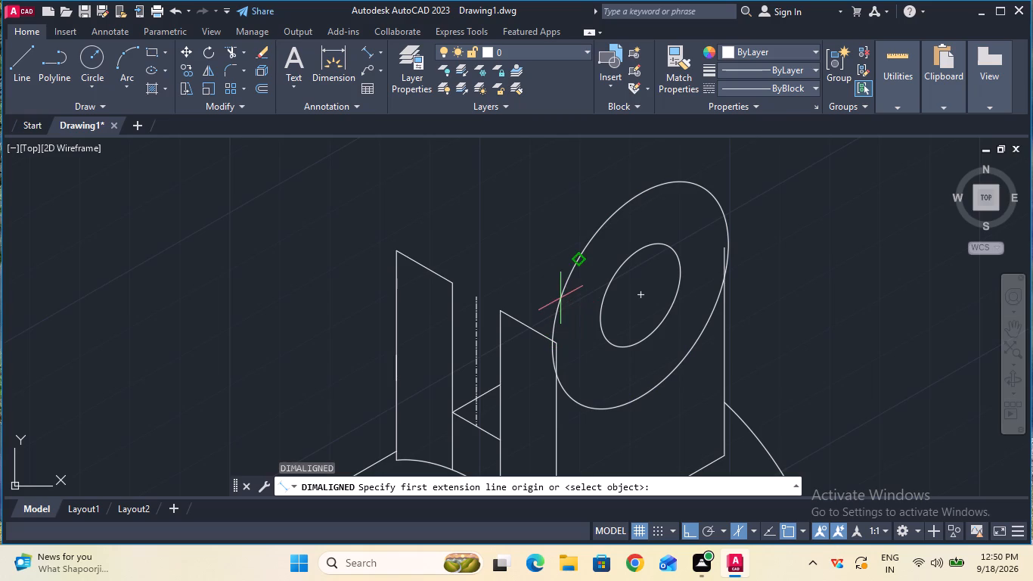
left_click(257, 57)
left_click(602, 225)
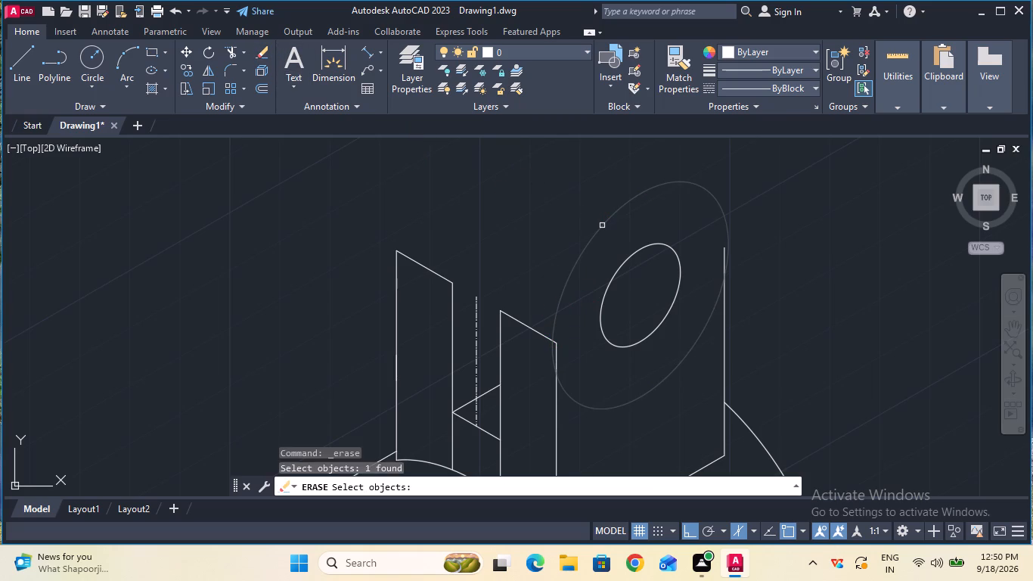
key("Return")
Draw a radius 21 isocircle concentric with the radius 10 isocircle on the upright's side face.
type("ell")
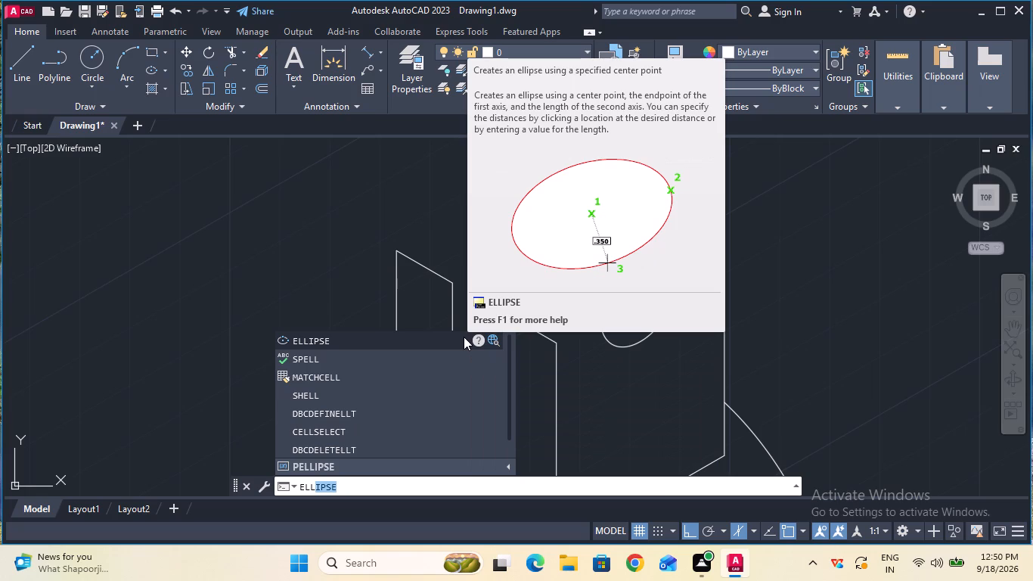
left_click(464, 337)
double_click(622, 489)
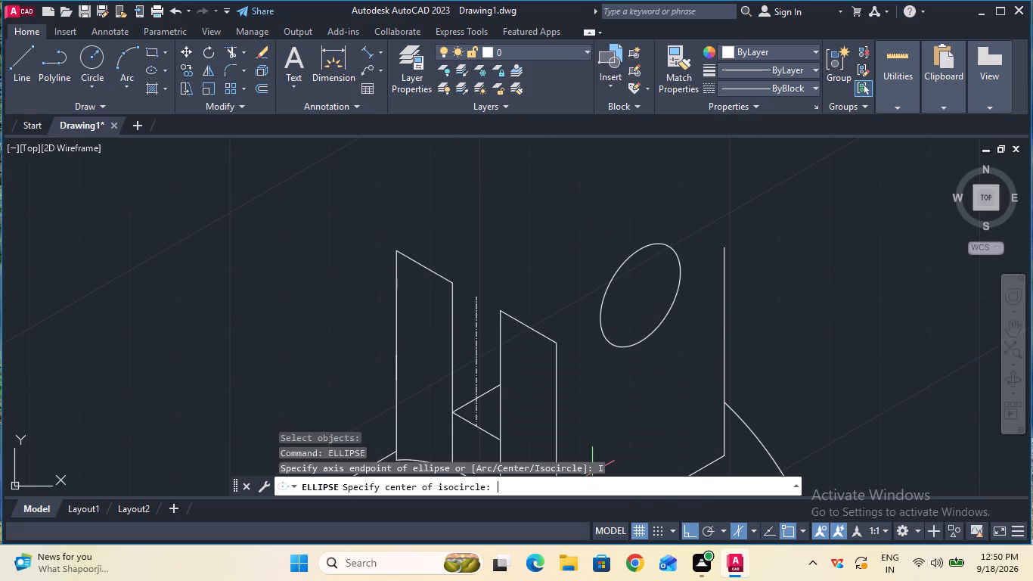
left_click(643, 290)
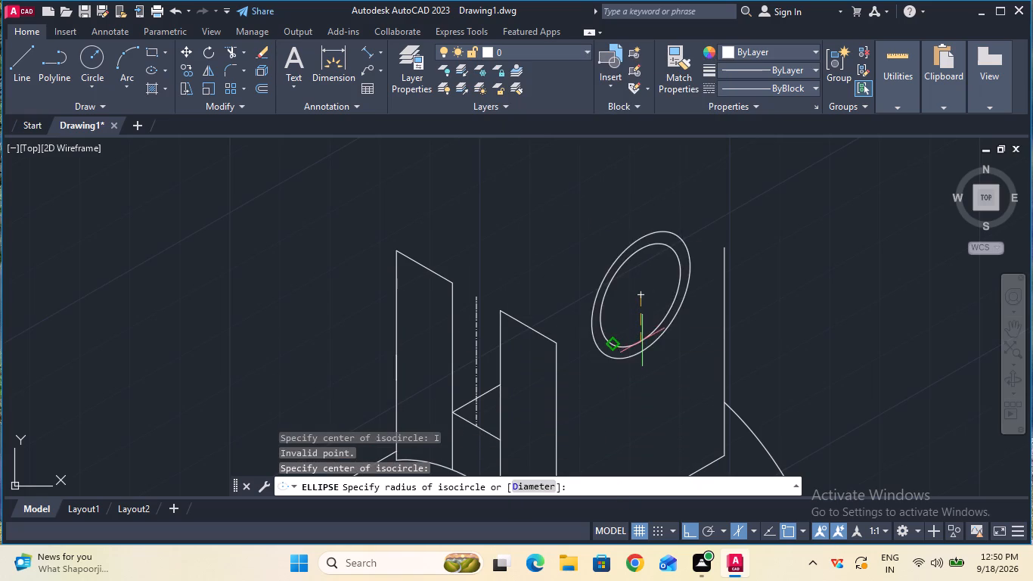
type("21")
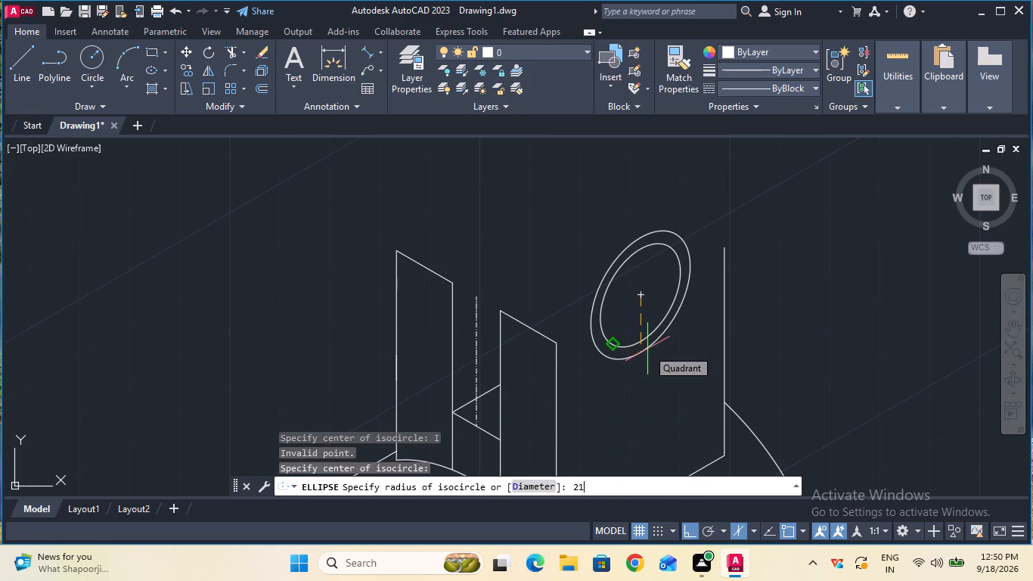
key("Return")
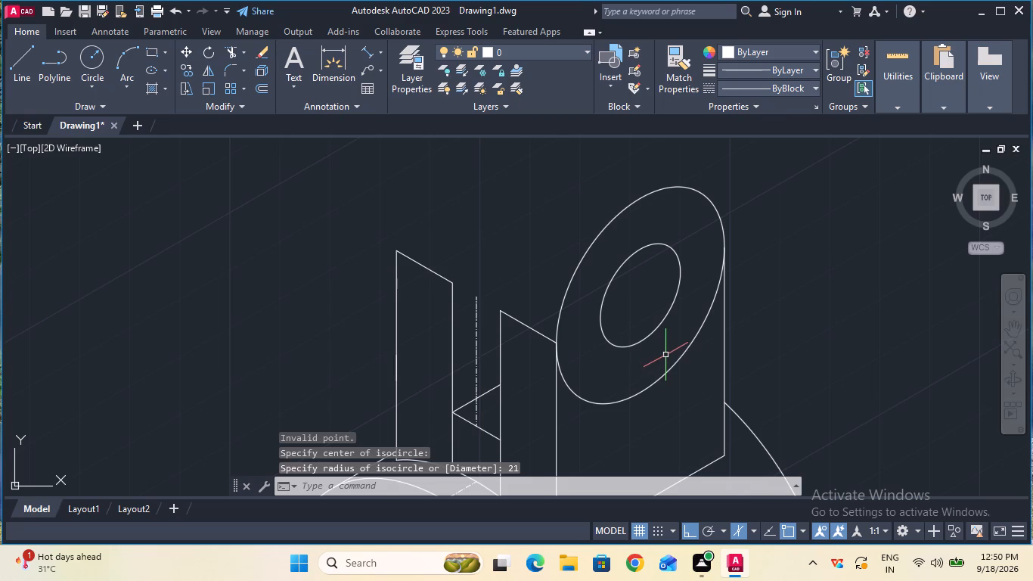
key("Escape")
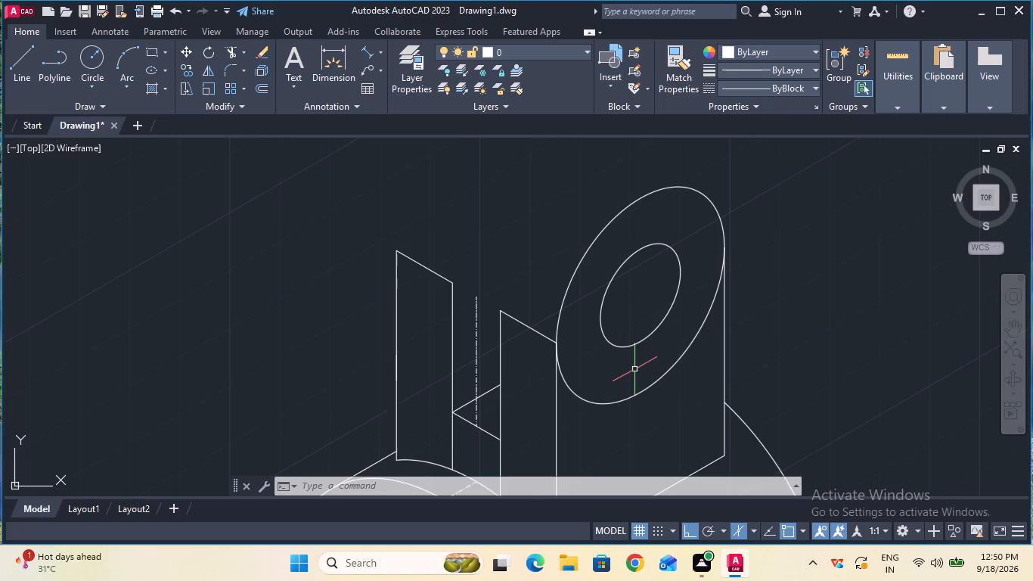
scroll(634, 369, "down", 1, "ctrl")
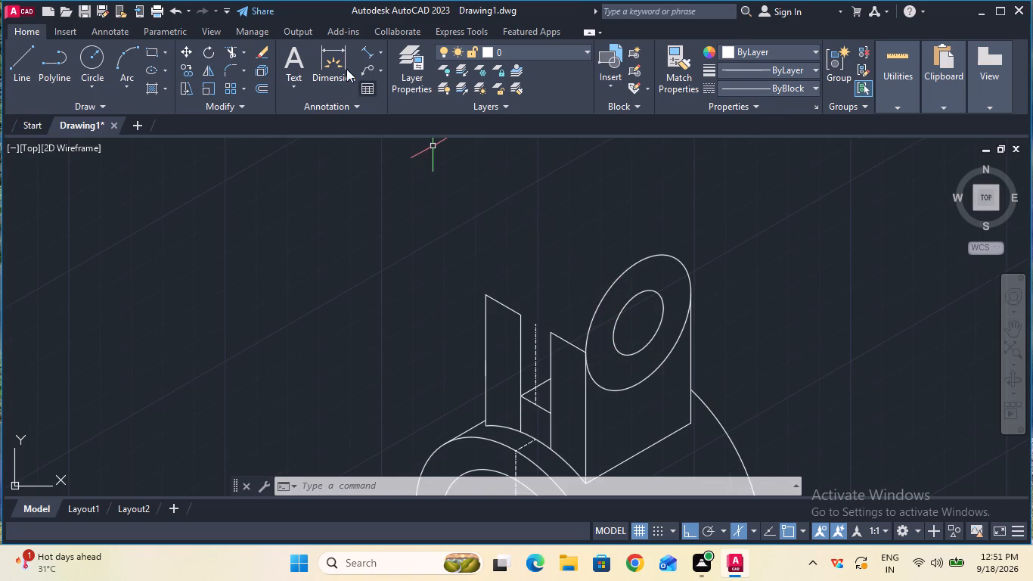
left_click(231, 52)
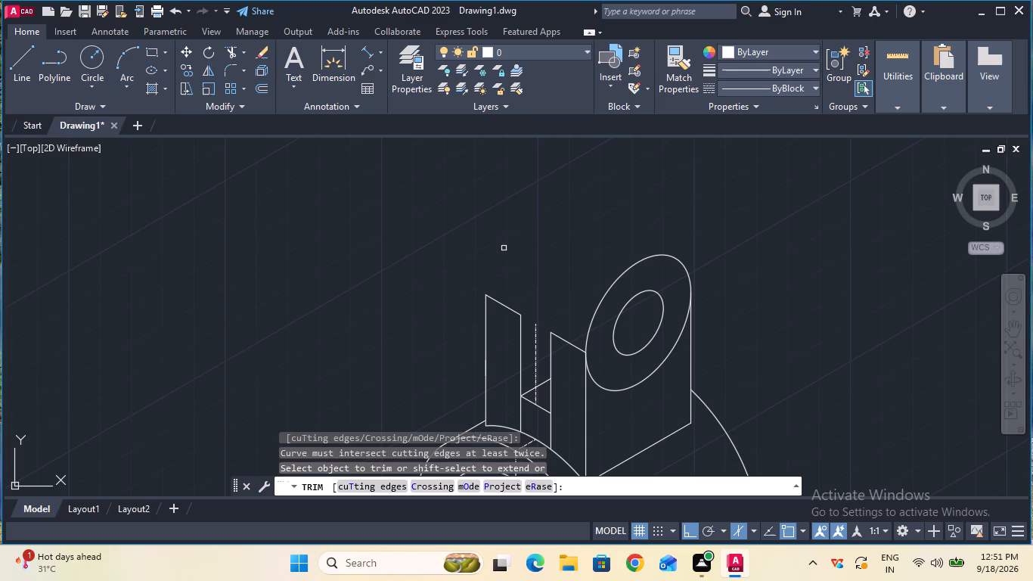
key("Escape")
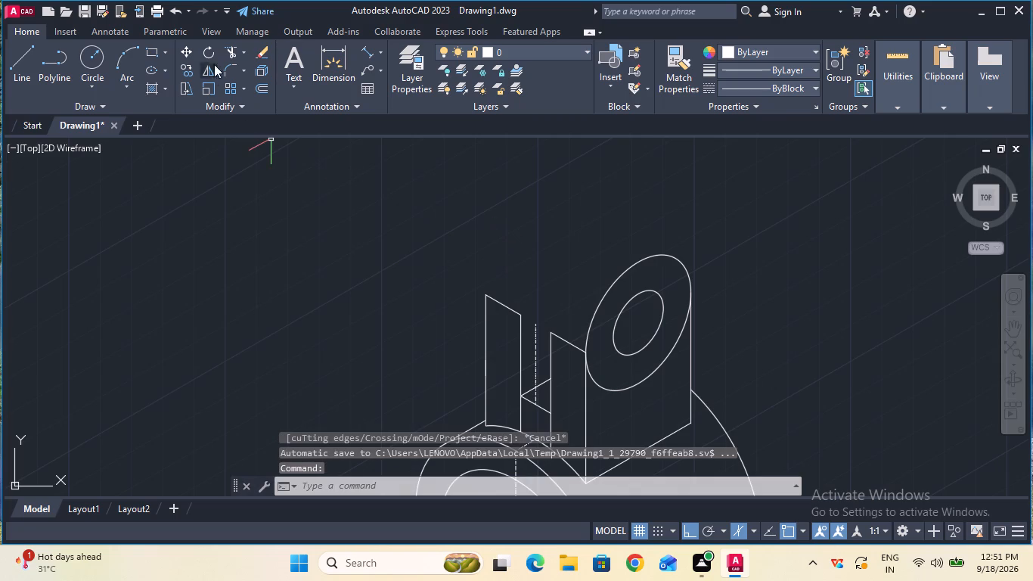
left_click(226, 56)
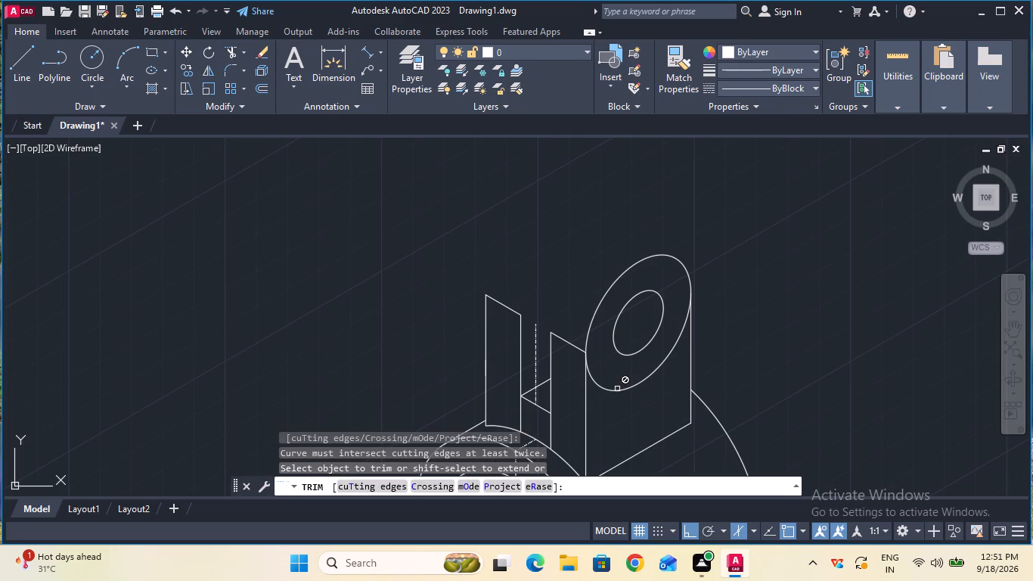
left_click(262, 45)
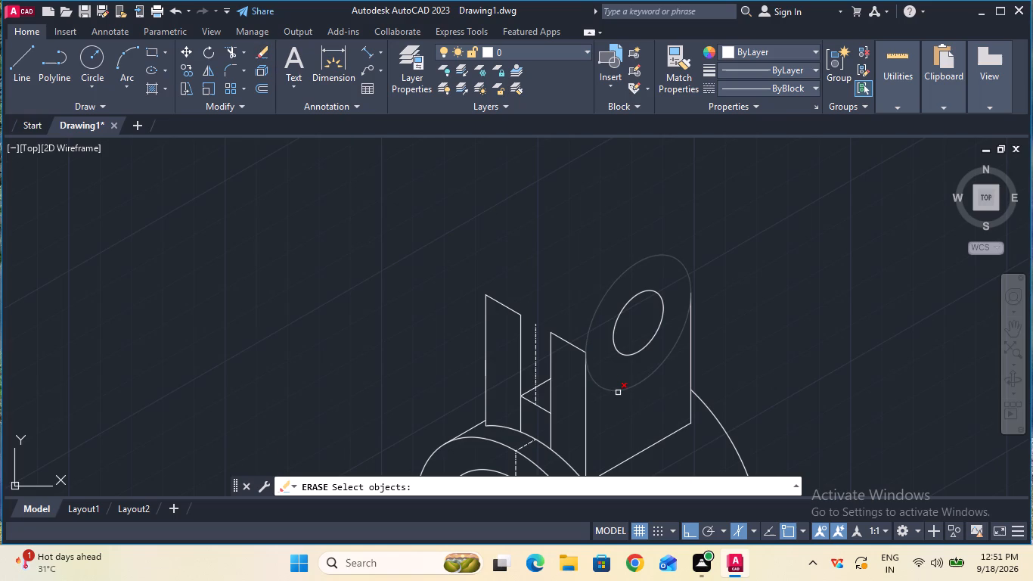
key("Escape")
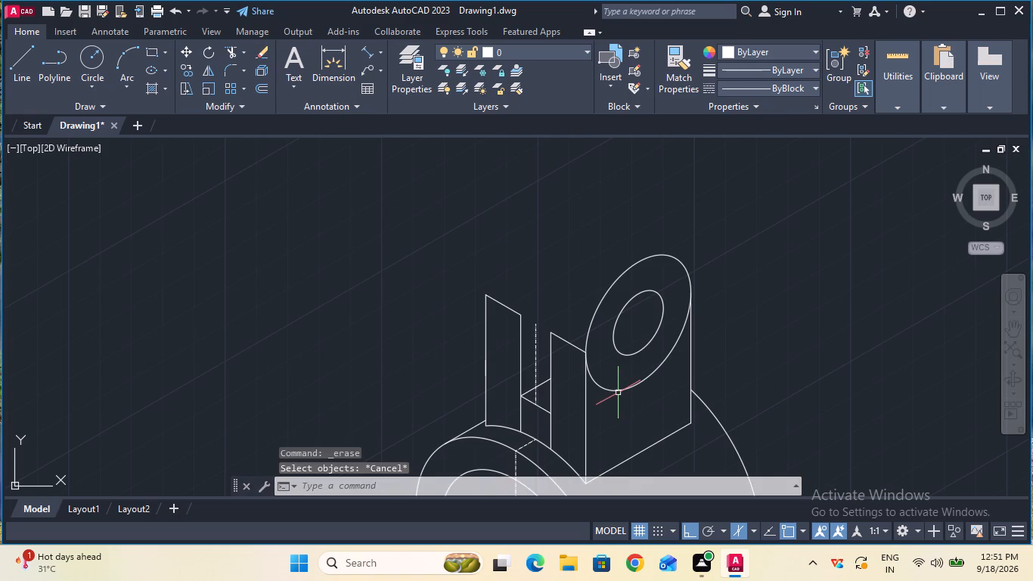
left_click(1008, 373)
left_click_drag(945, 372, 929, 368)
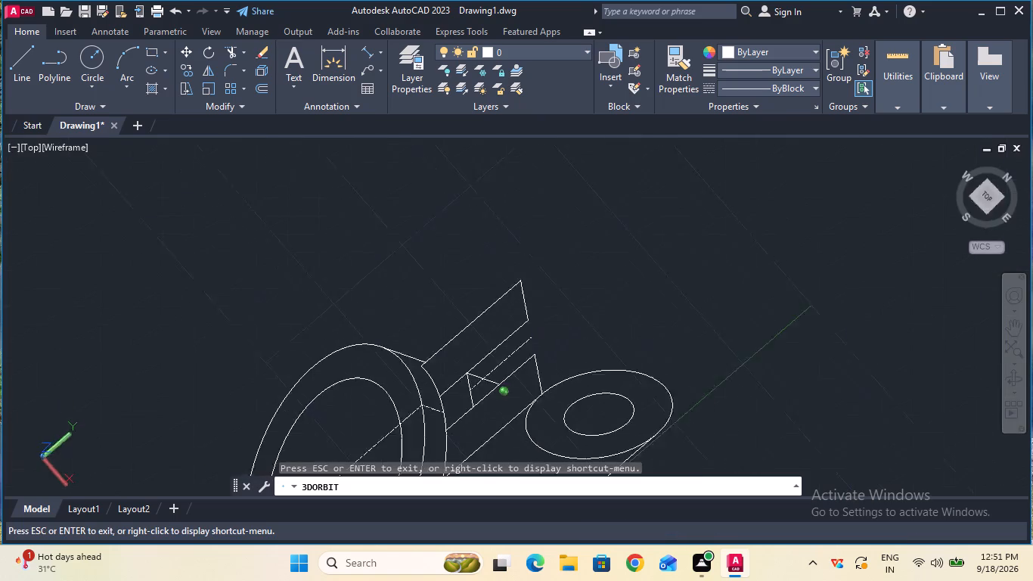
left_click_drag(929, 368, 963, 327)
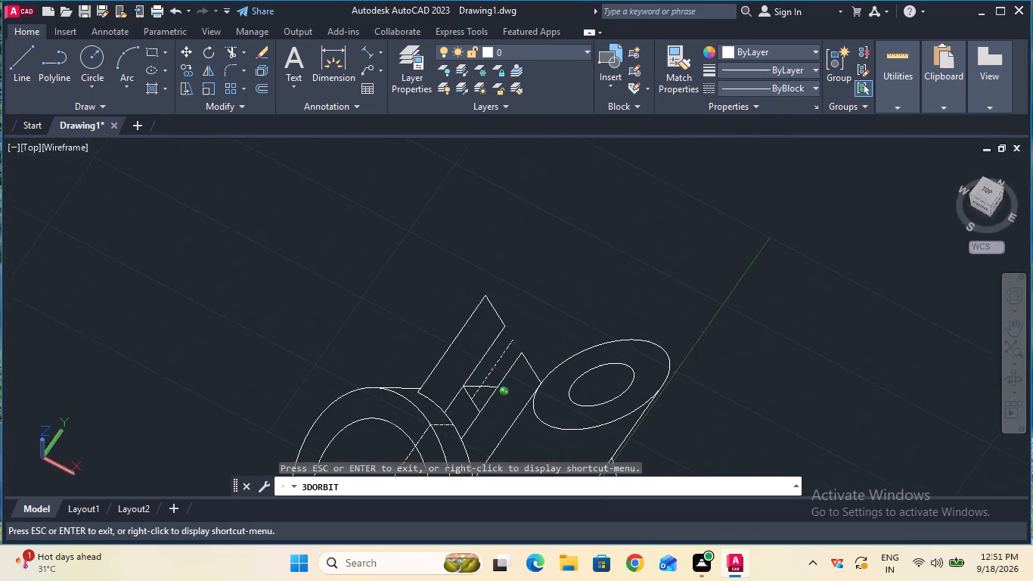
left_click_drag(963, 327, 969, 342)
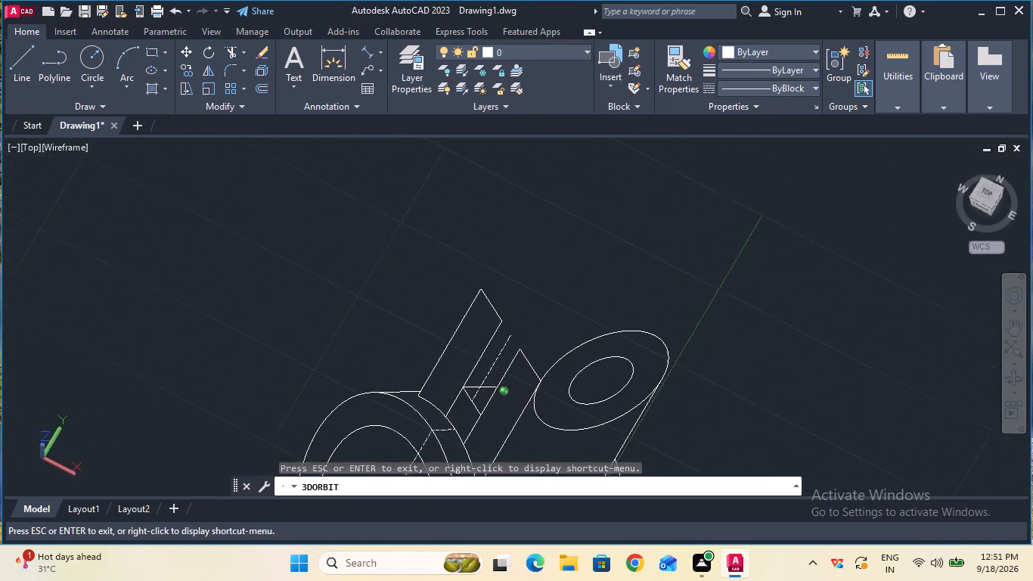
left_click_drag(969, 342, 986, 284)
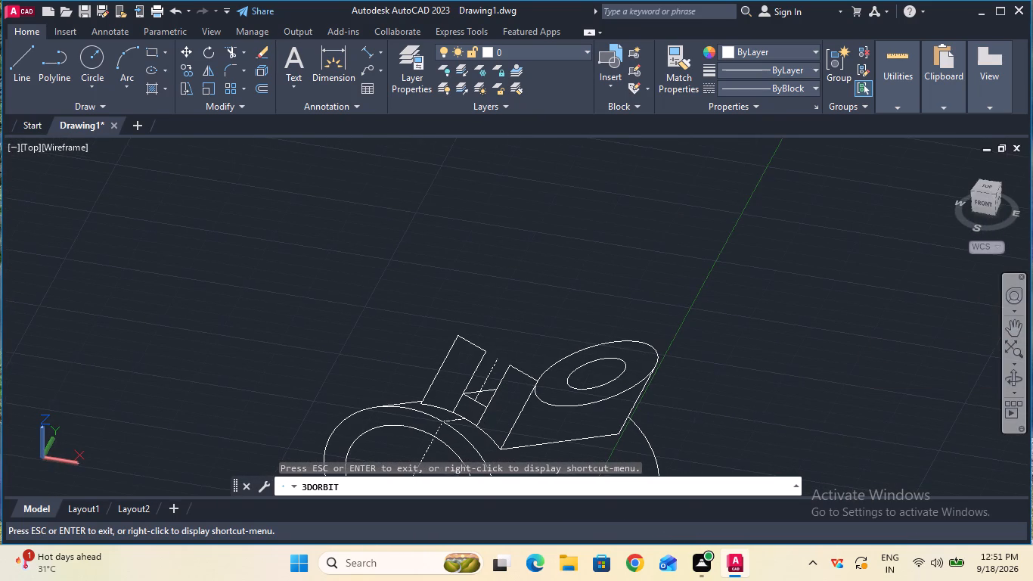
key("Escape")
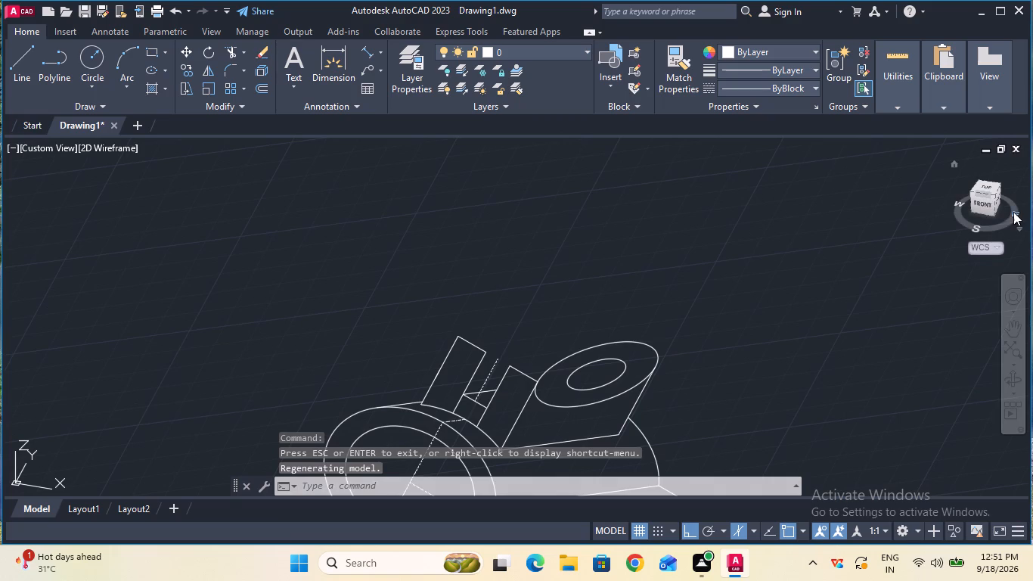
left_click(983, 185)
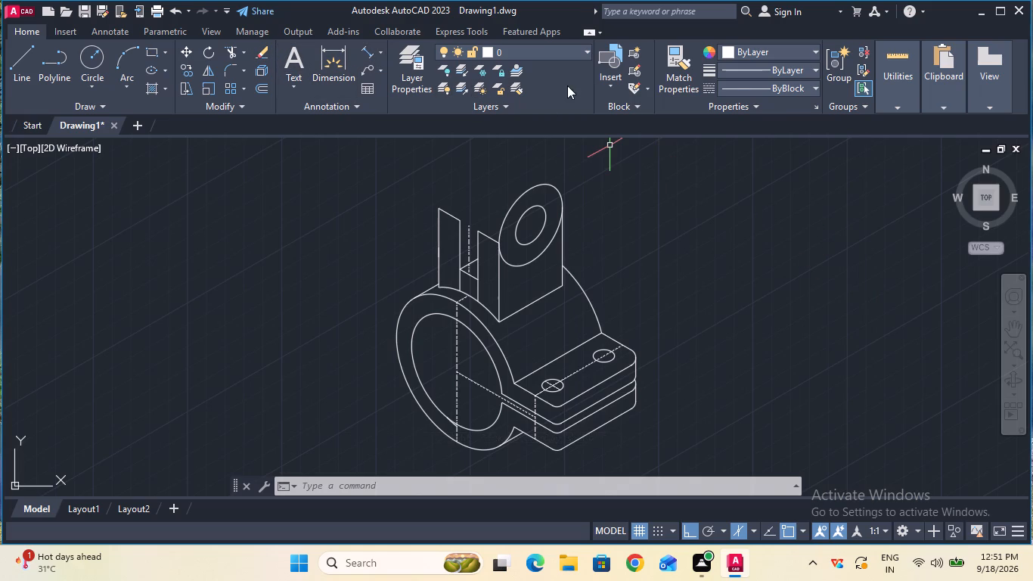
Set the linetype to CENTER and draw a line from the upright's hole centre to the front face's adjoining top corner.
left_click(744, 93)
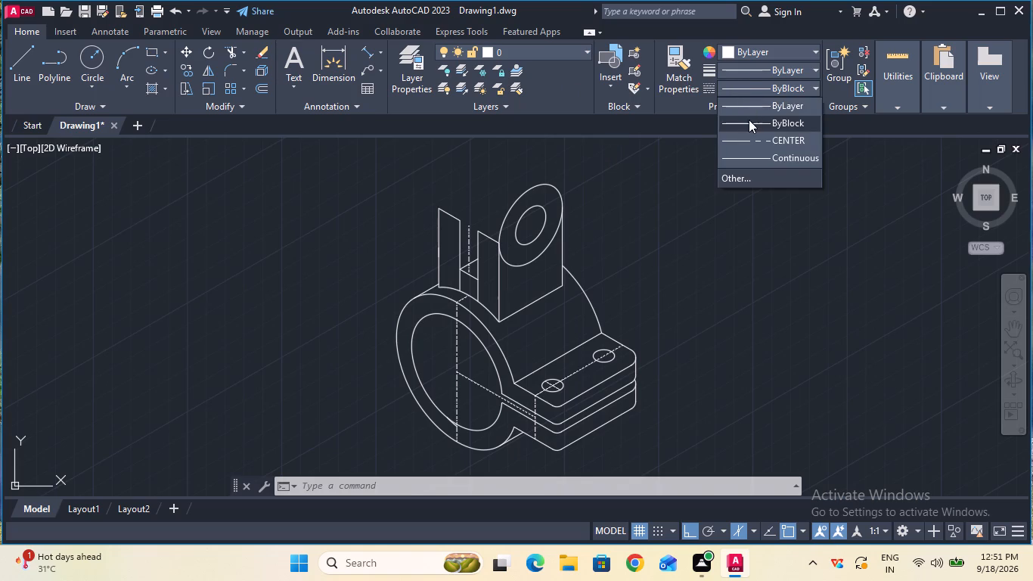
left_click(750, 135)
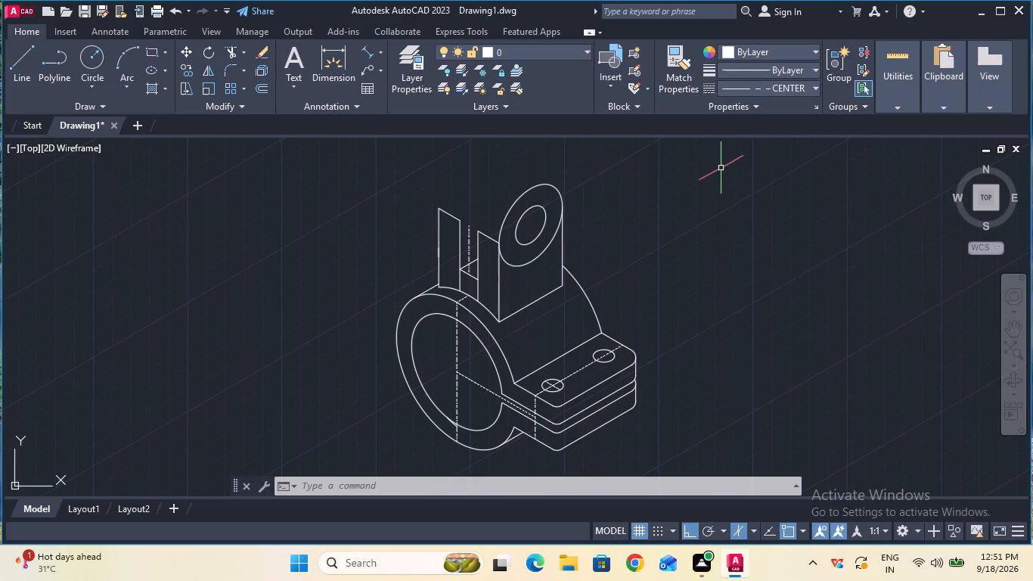
left_click(30, 70)
key("F5")
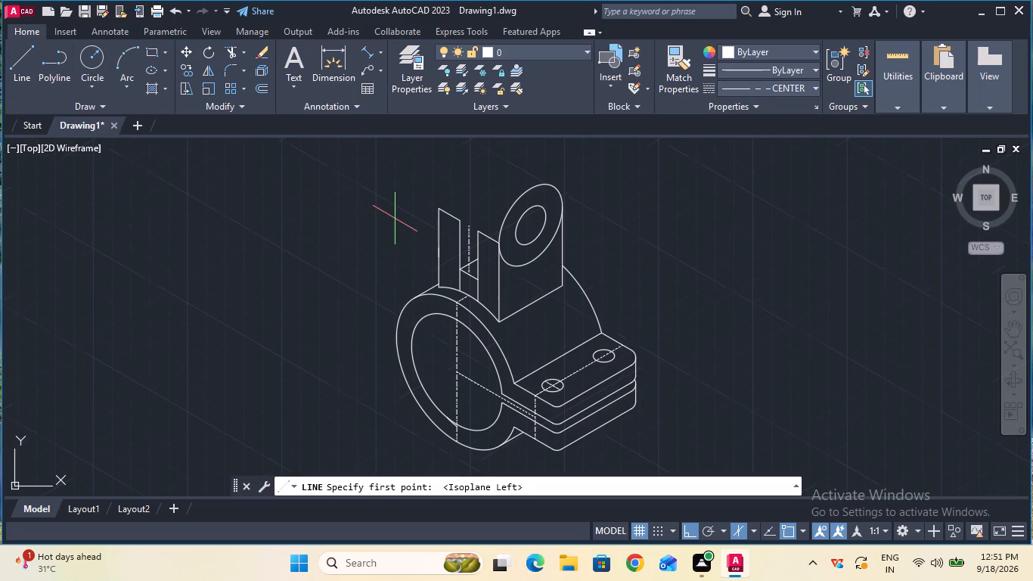
key("F5")
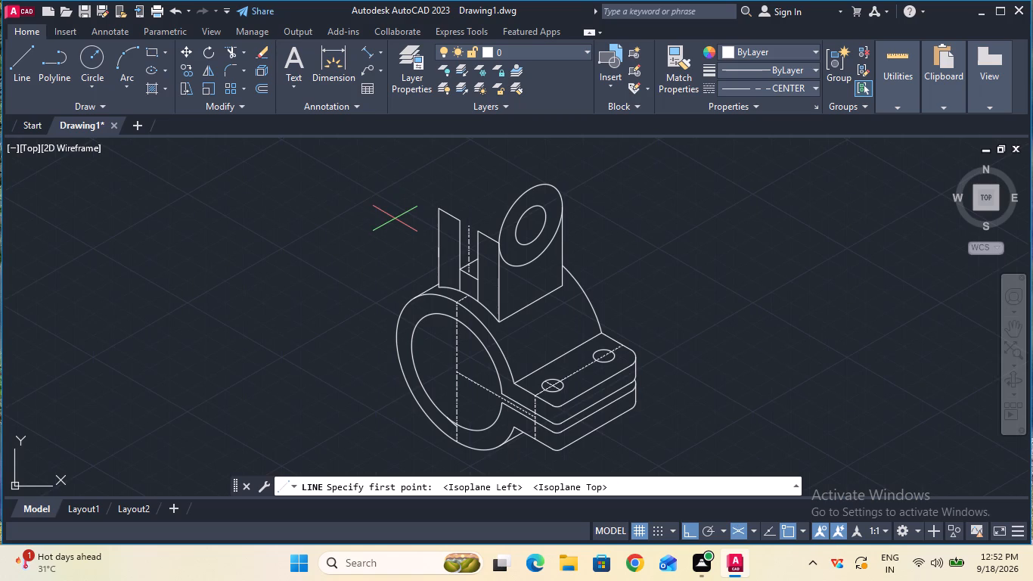
left_click(529, 229)
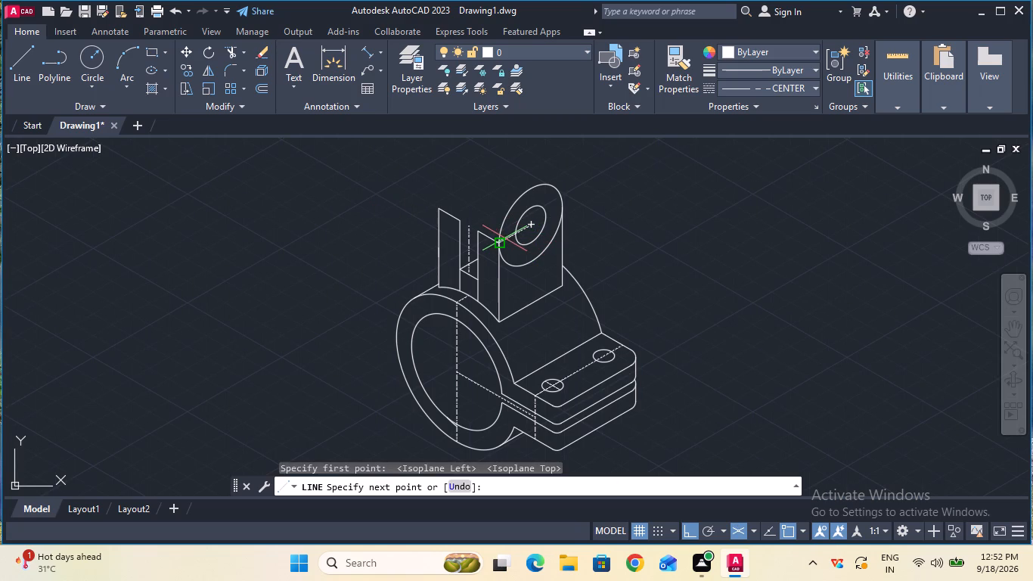
left_click(500, 241)
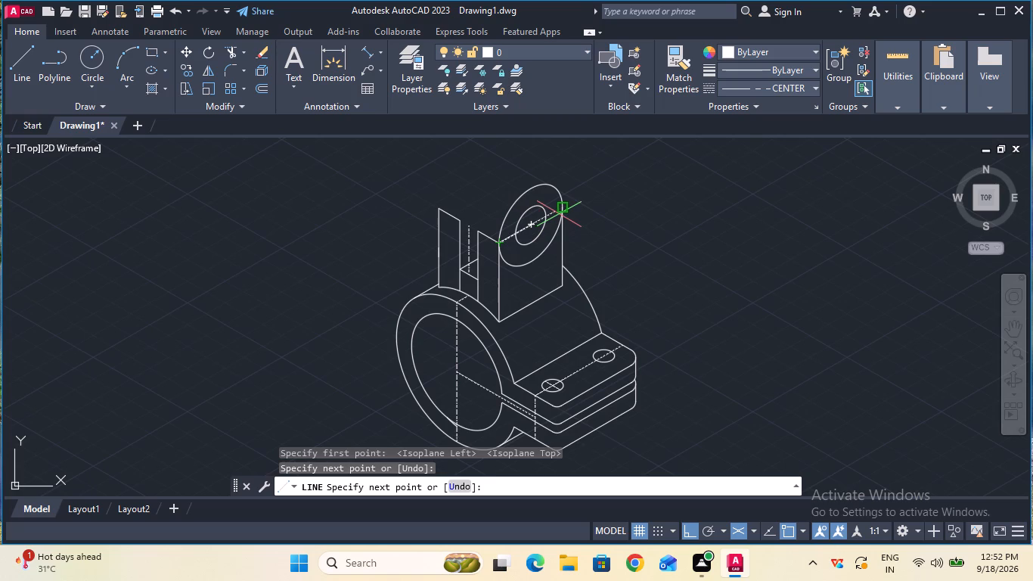
key("Escape")
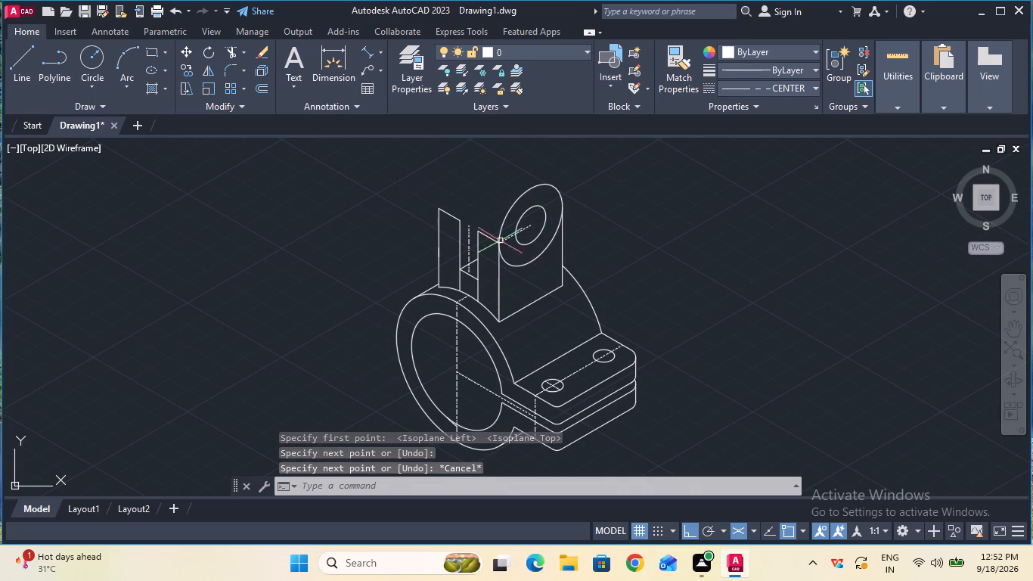
left_click(232, 59)
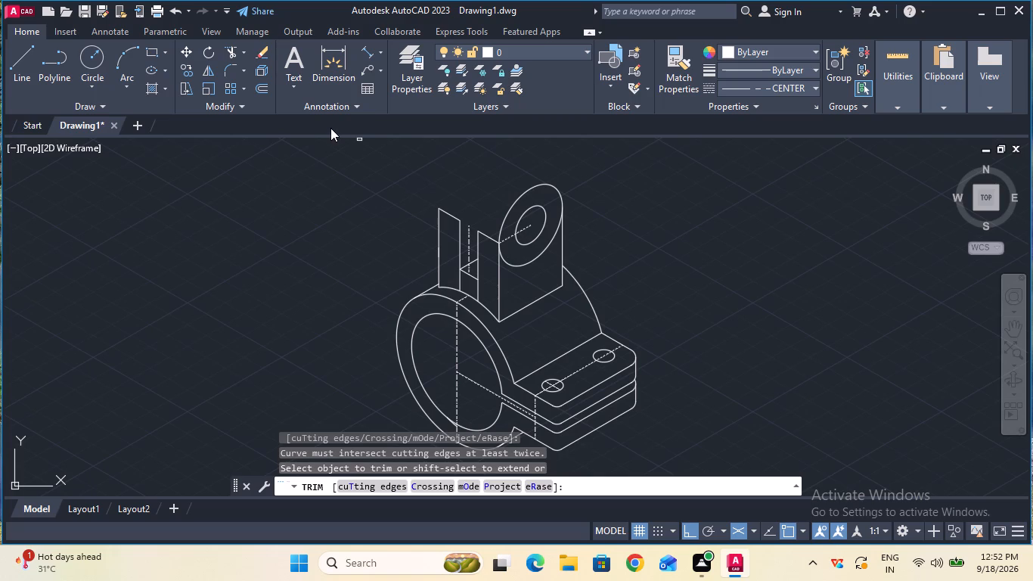
key("Escape")
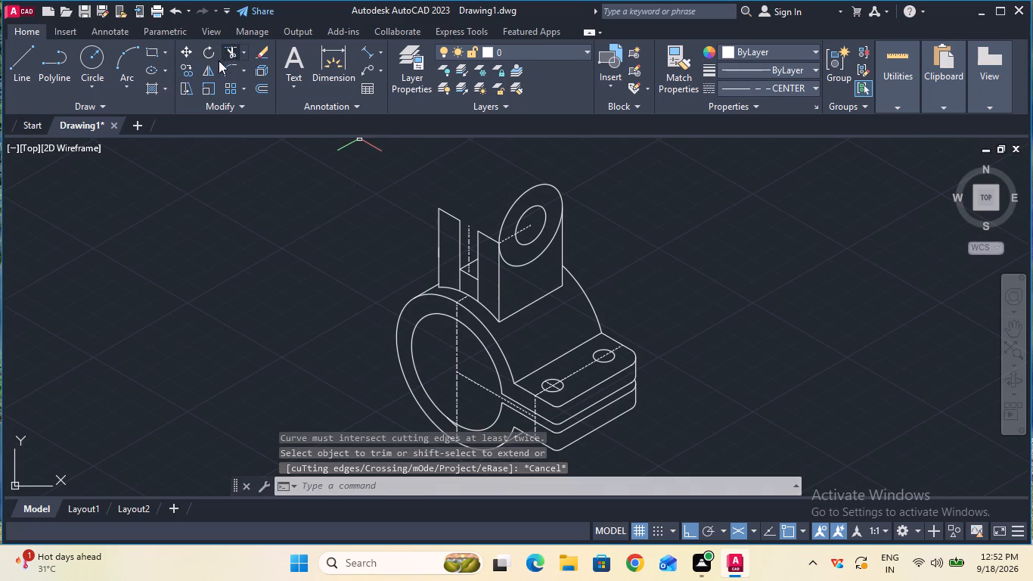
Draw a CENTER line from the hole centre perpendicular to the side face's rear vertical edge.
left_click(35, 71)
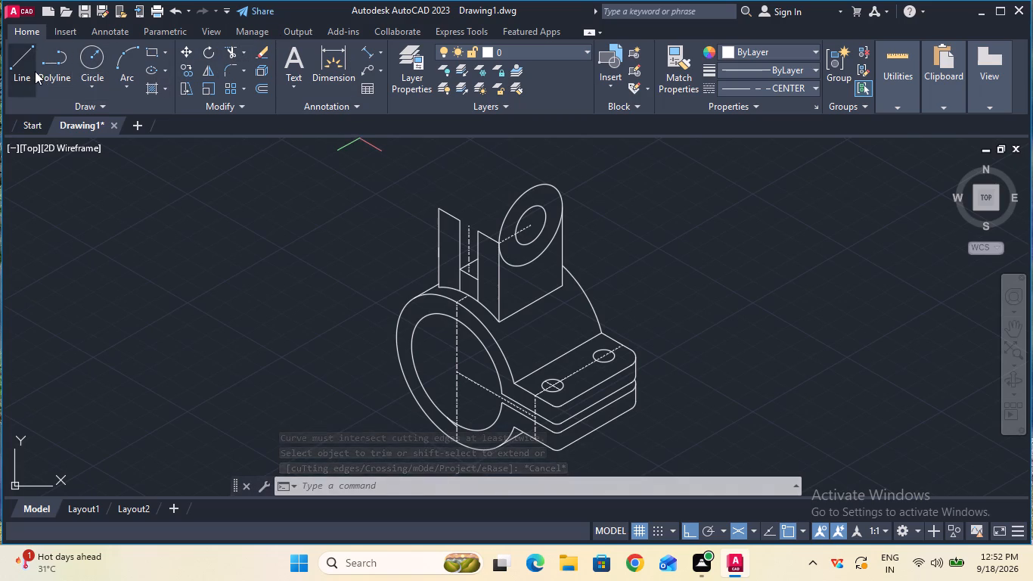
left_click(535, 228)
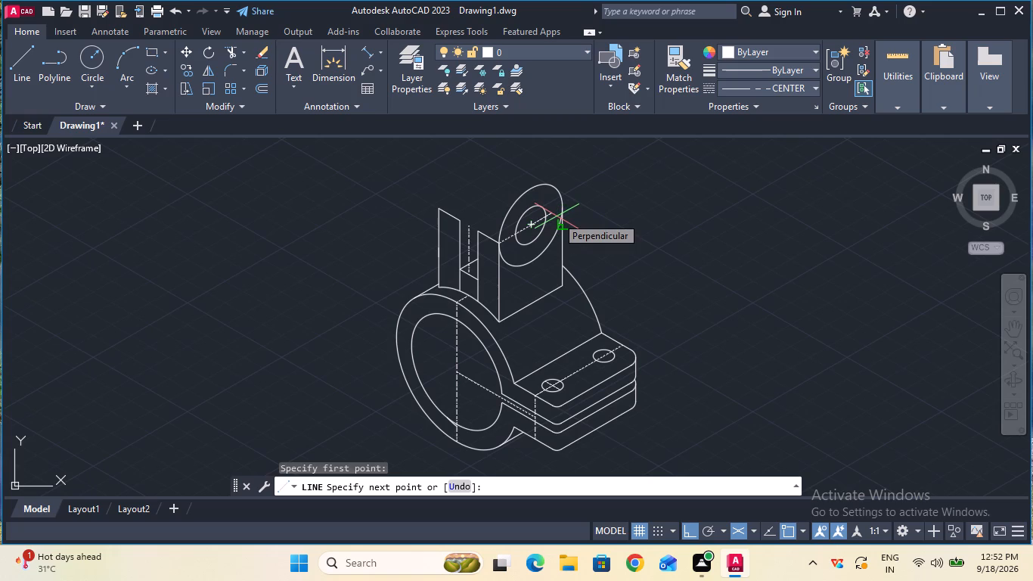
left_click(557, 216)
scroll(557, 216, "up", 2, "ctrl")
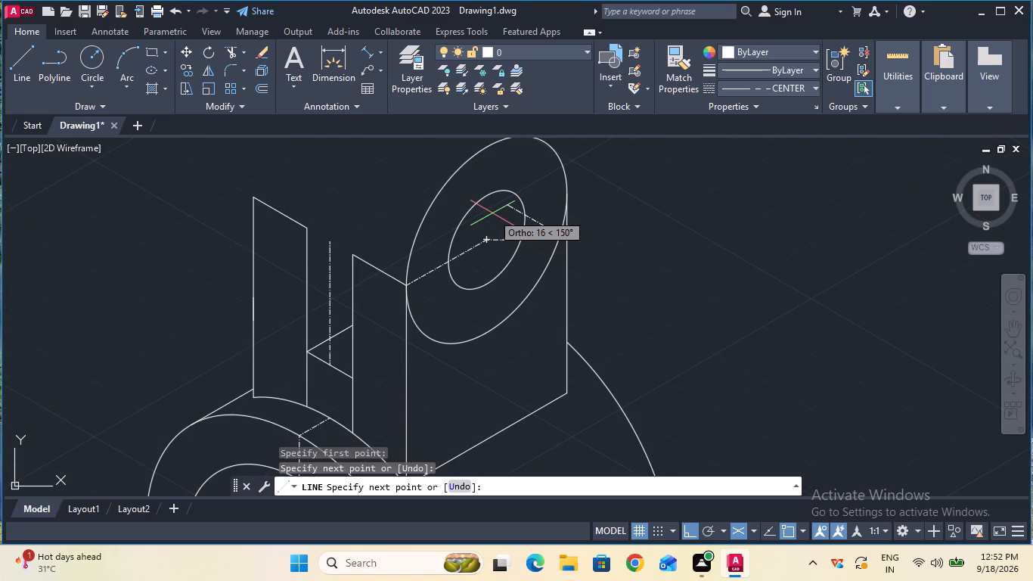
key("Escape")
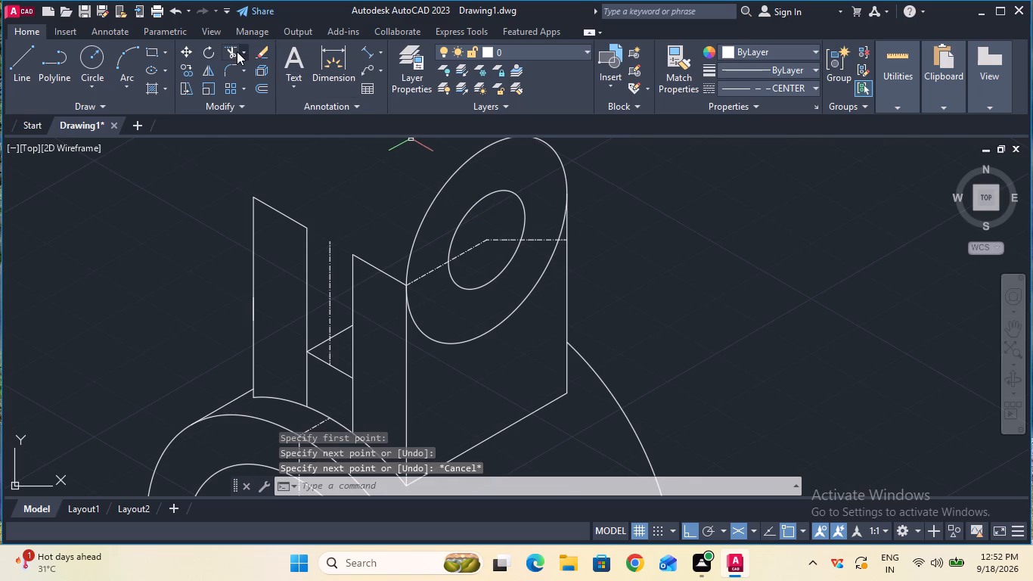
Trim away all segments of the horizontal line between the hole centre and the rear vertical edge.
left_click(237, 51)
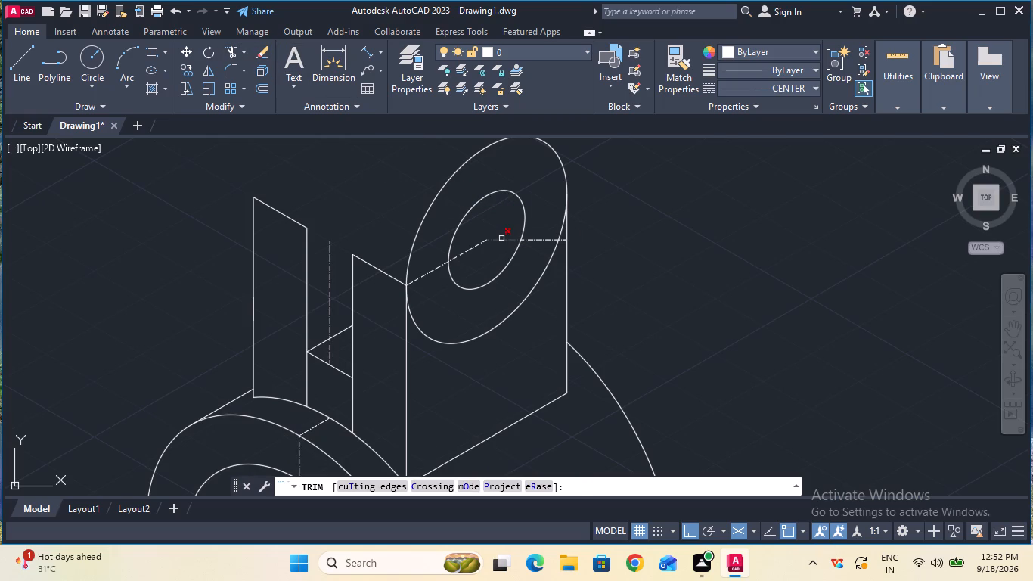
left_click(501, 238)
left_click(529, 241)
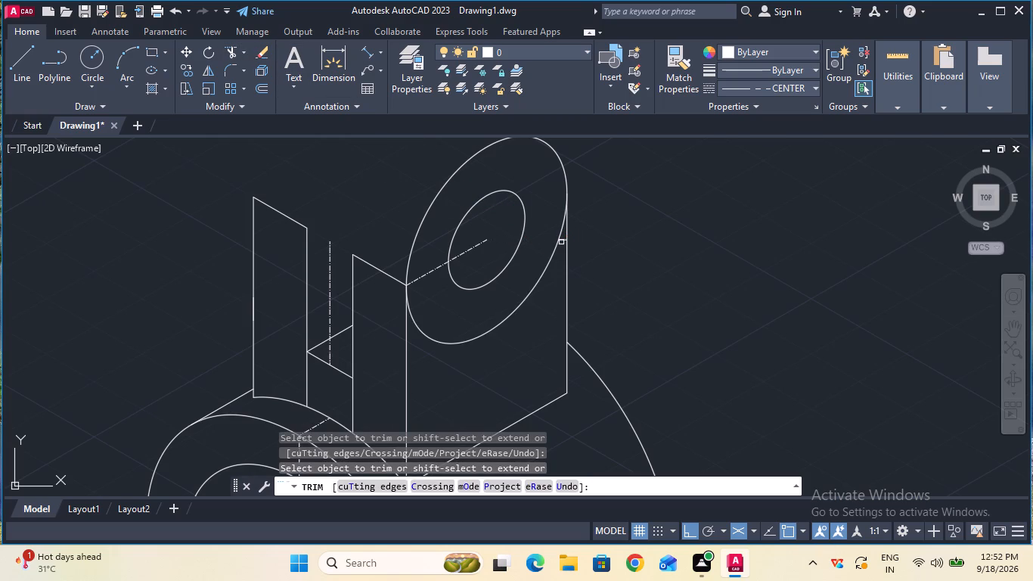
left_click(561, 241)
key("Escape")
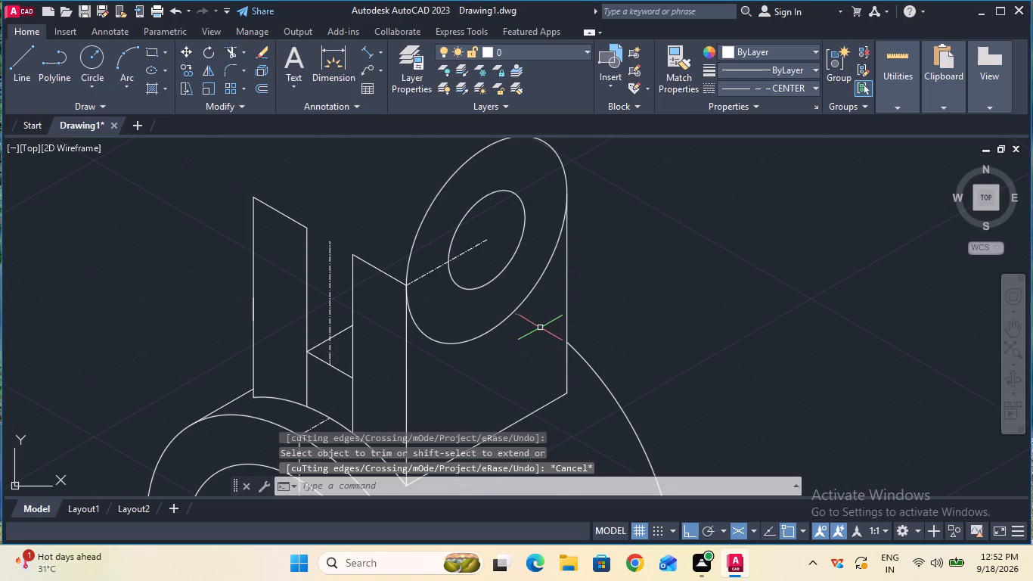
Extend the sloping centre line through the hole to the far side of the radius 21 isocircle.
left_click(242, 54)
left_click(247, 102)
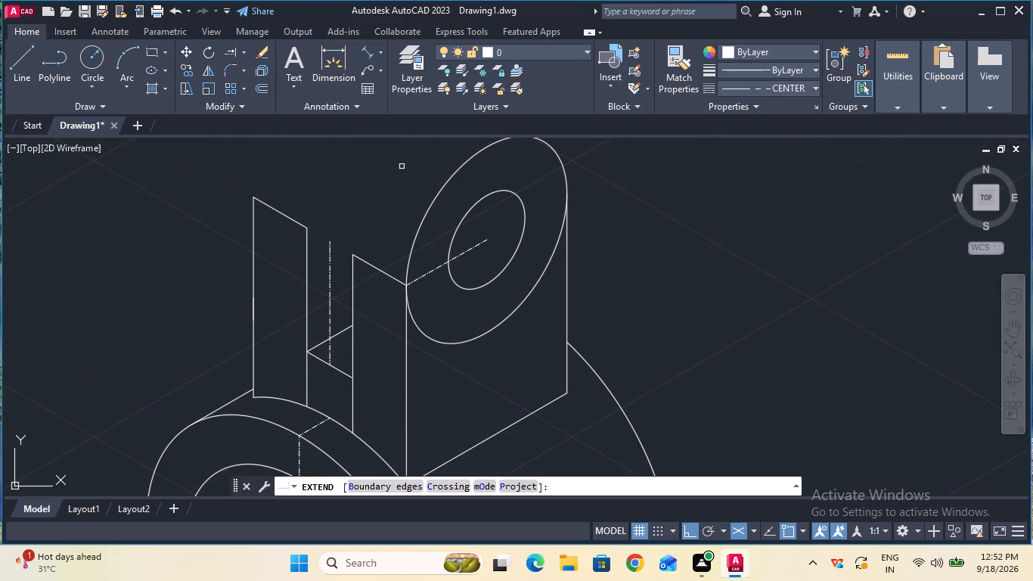
left_click(476, 247)
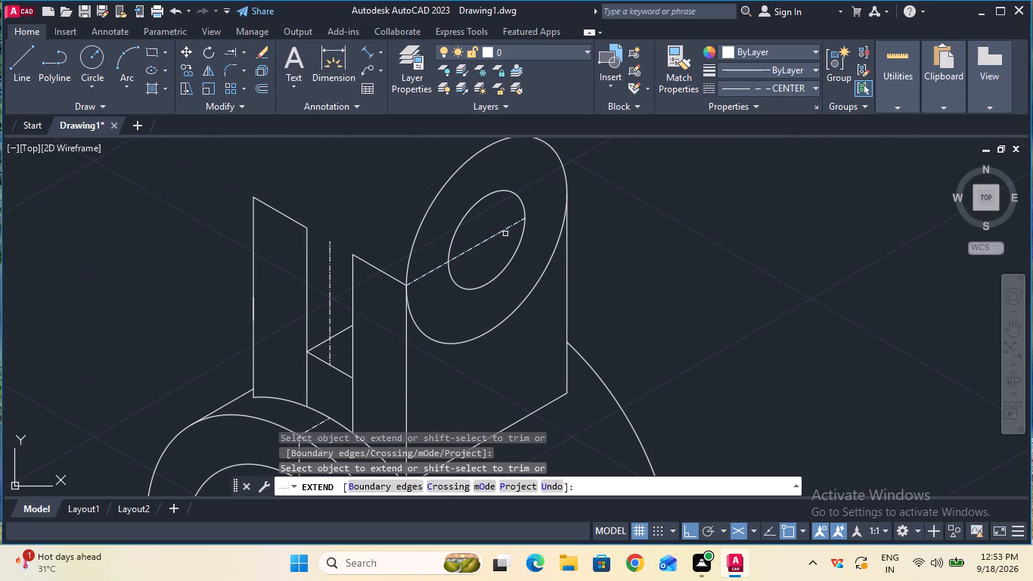
left_click(503, 230)
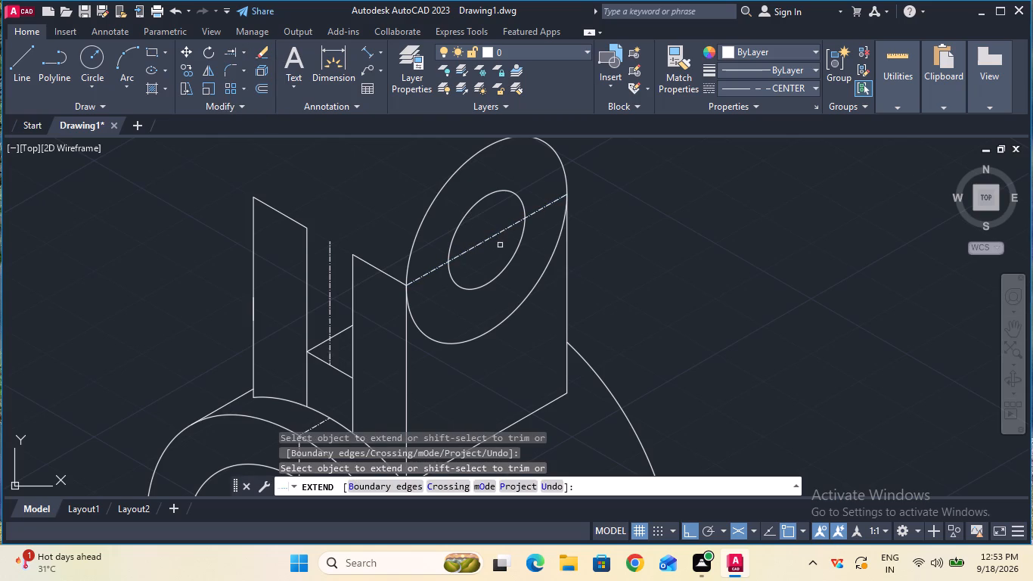
key("Escape")
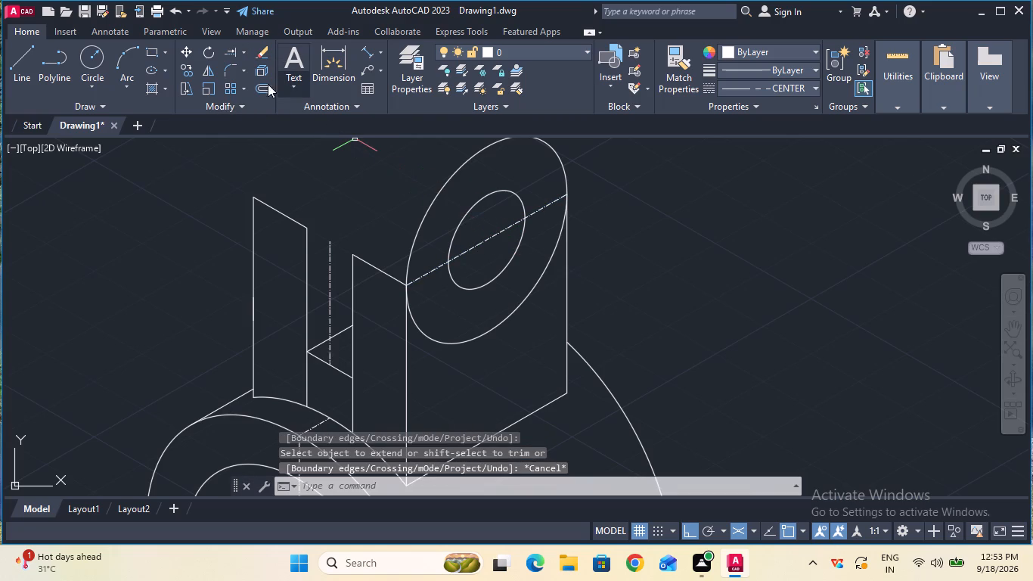
Trim off the half of the radius 21 isocircle lying below the centre line on the upright's side face.
left_click(245, 54)
left_click(250, 76)
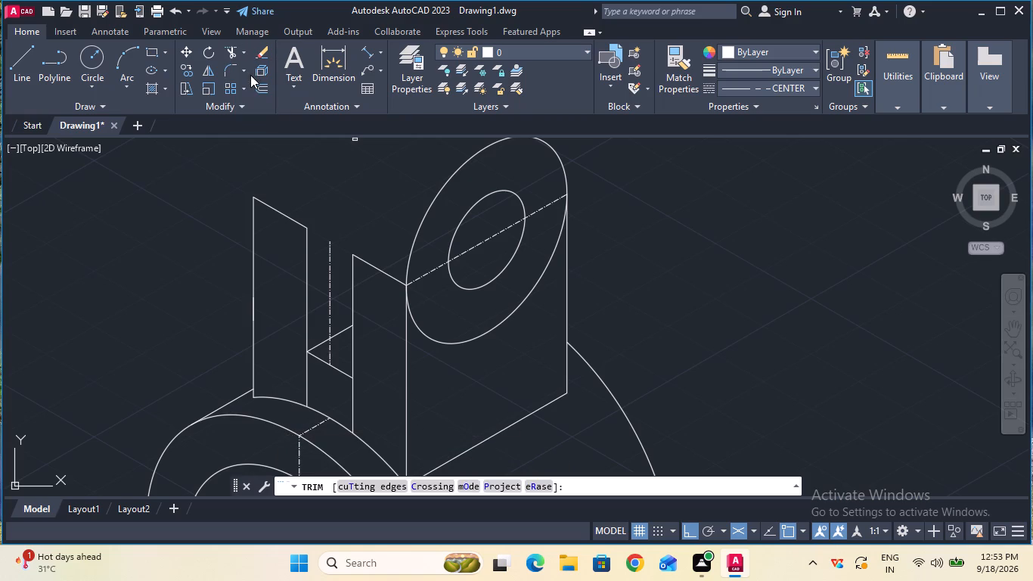
left_click(458, 343)
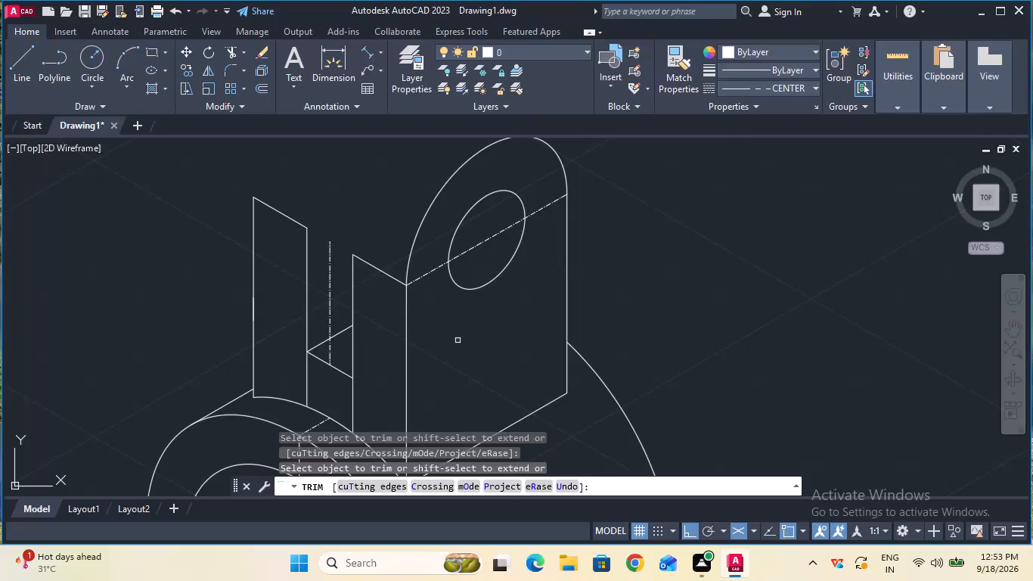
Place an aligned dimension running 20 mm vertically down from the hole centre on the upright's side face.
key("Escape")
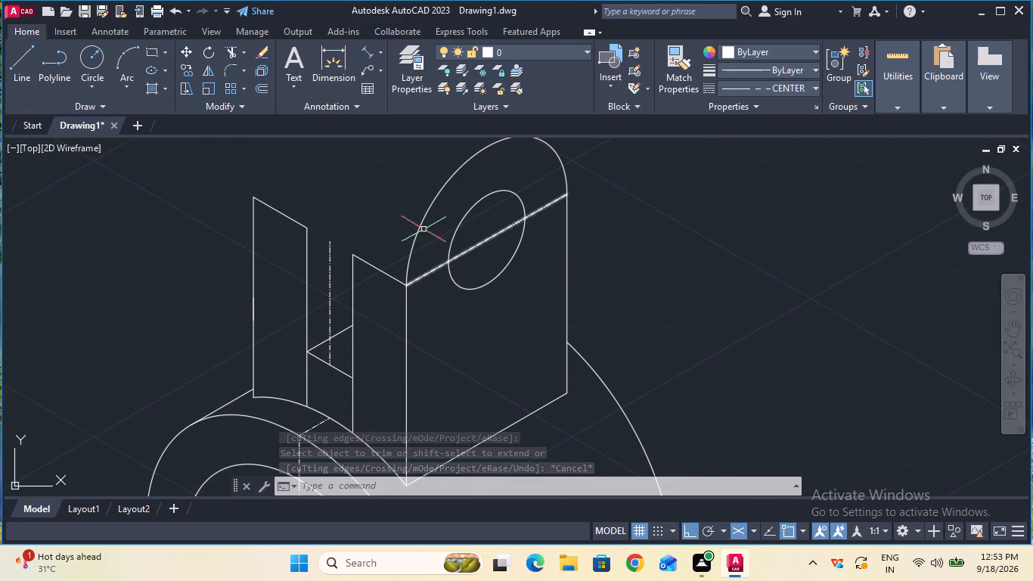
left_click(367, 55)
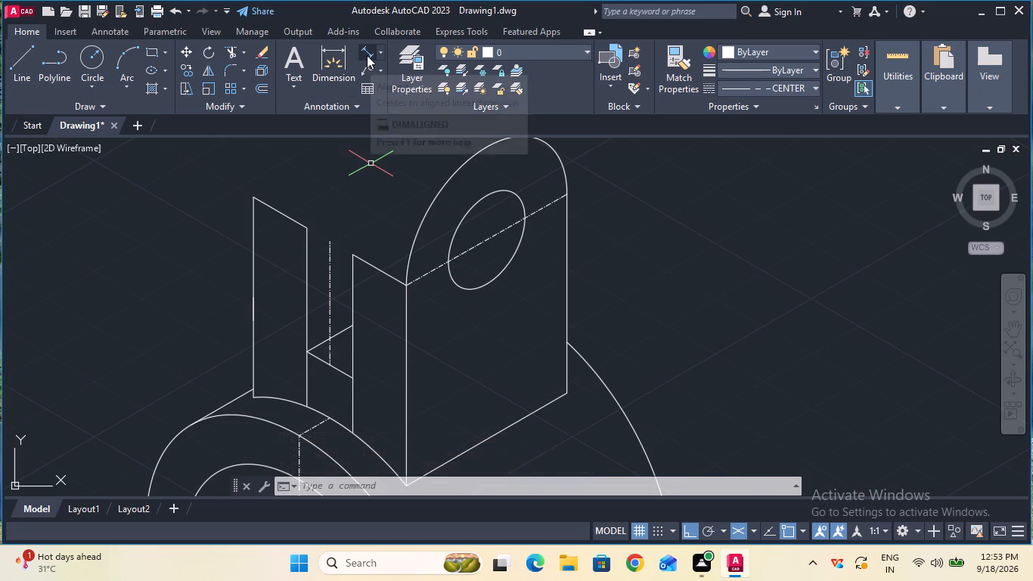
left_click(485, 238)
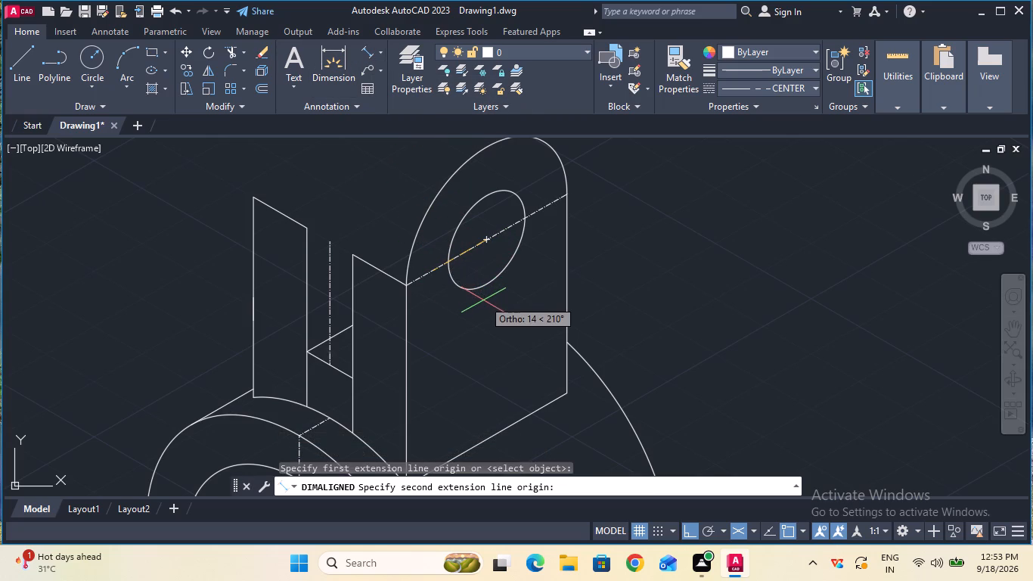
key("F5")
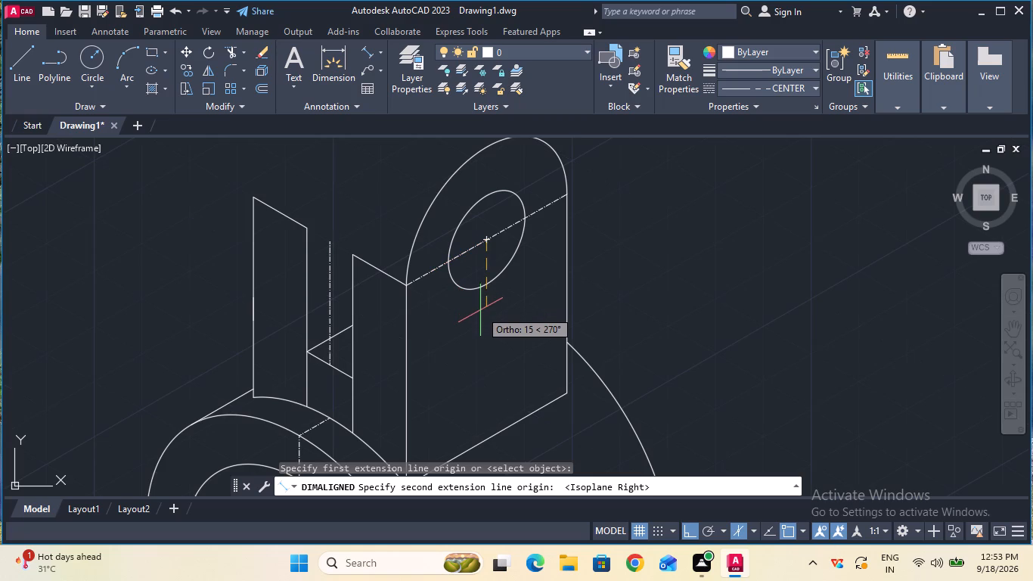
type("20")
key("Return")
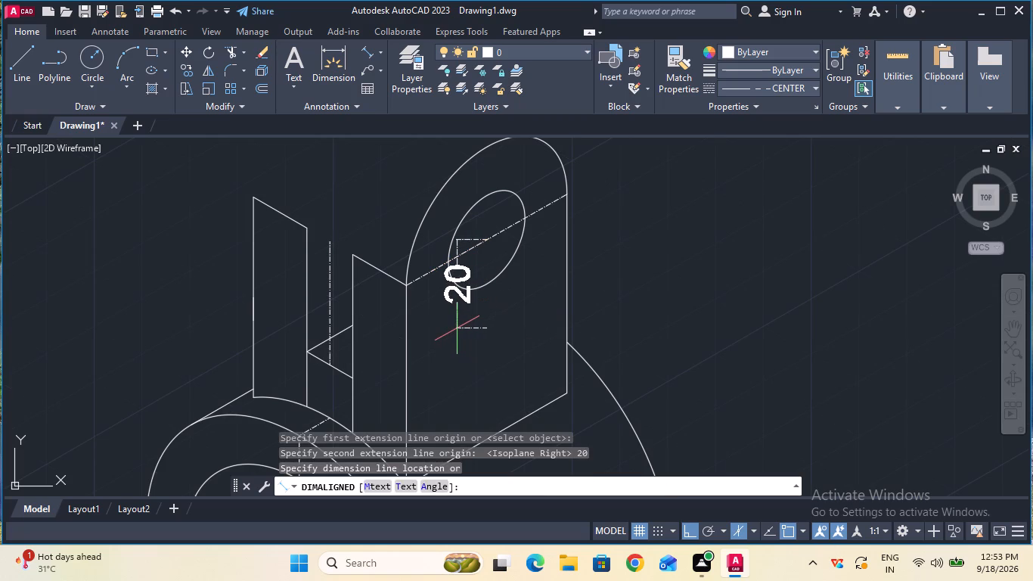
left_click(457, 328)
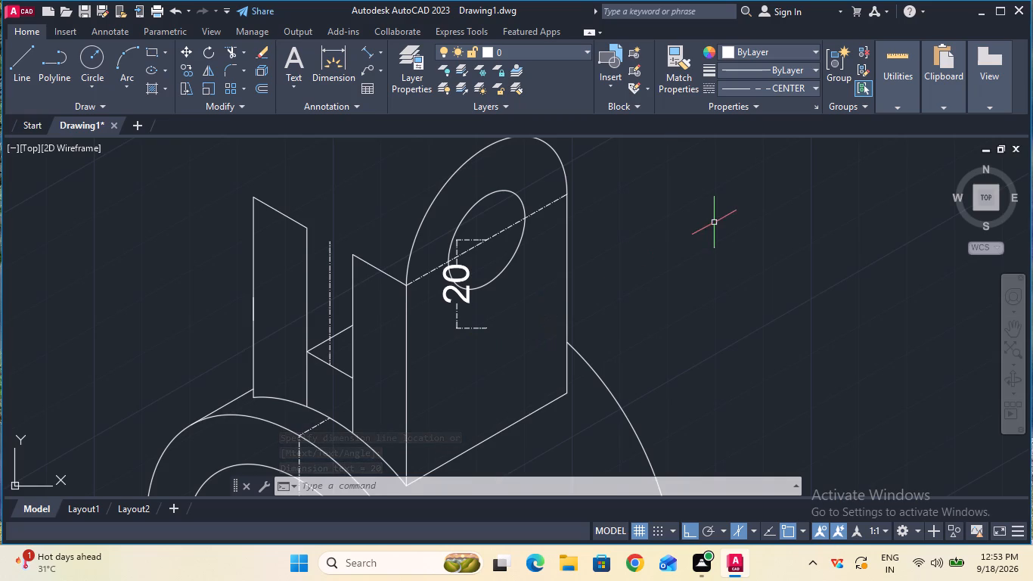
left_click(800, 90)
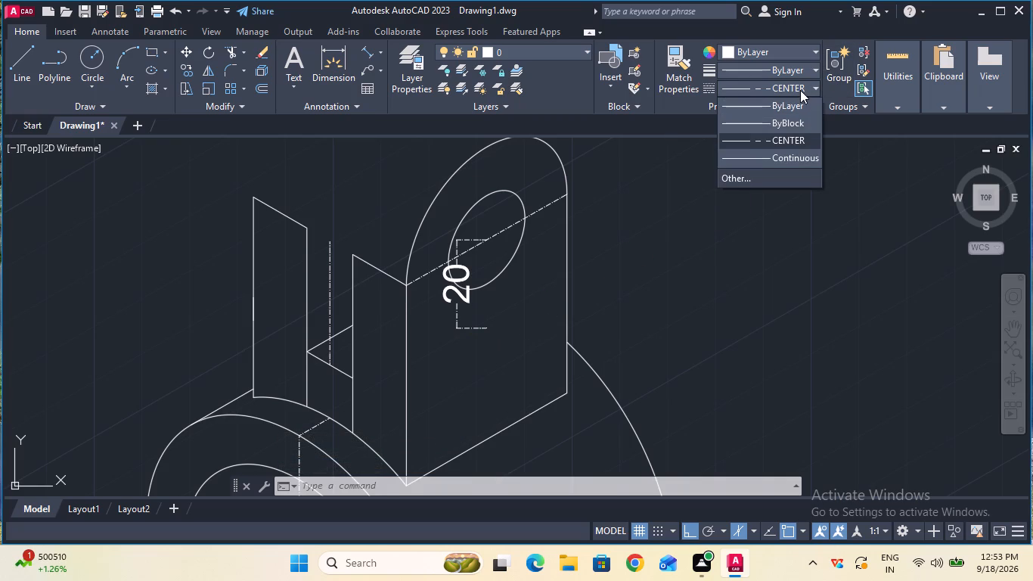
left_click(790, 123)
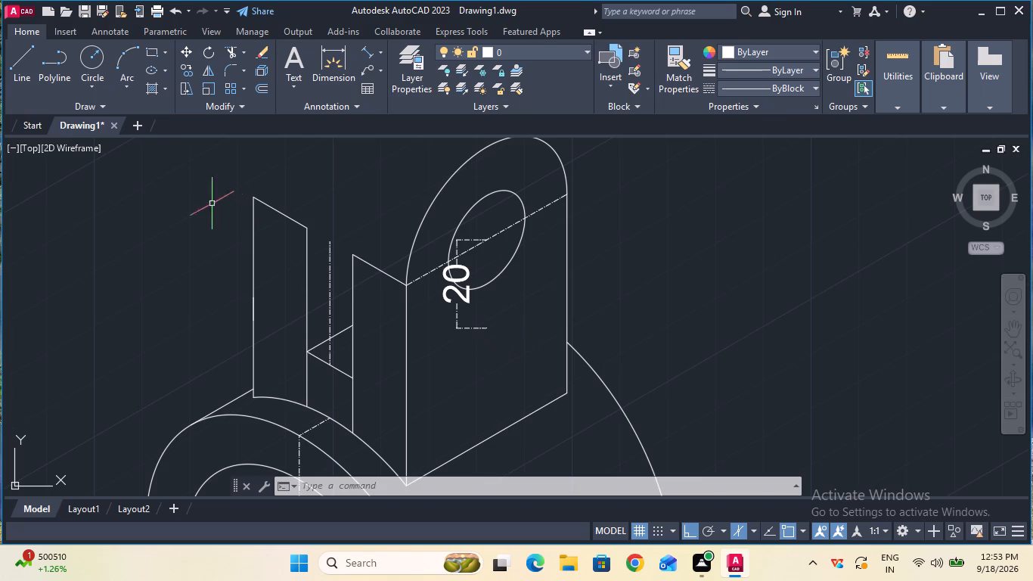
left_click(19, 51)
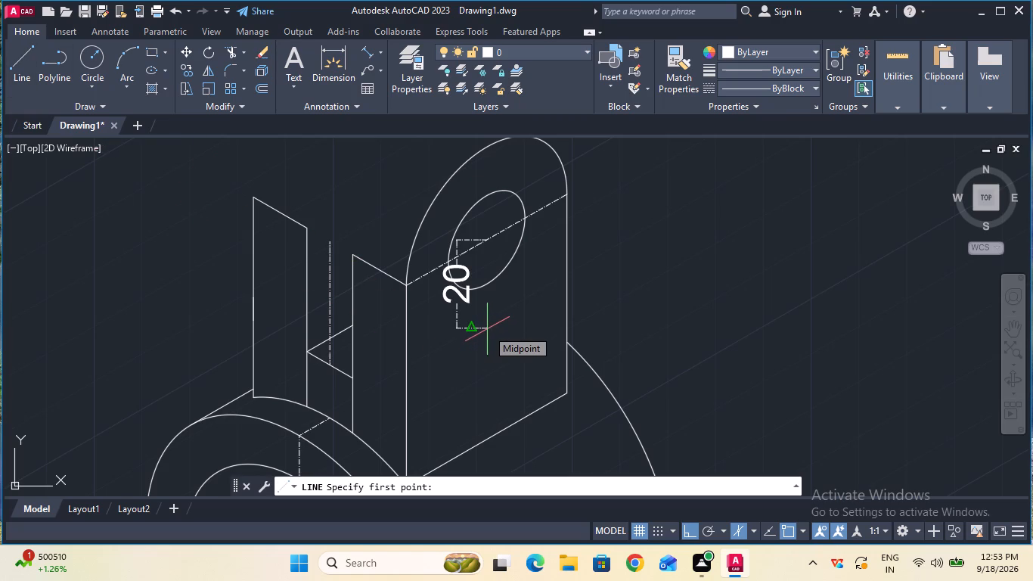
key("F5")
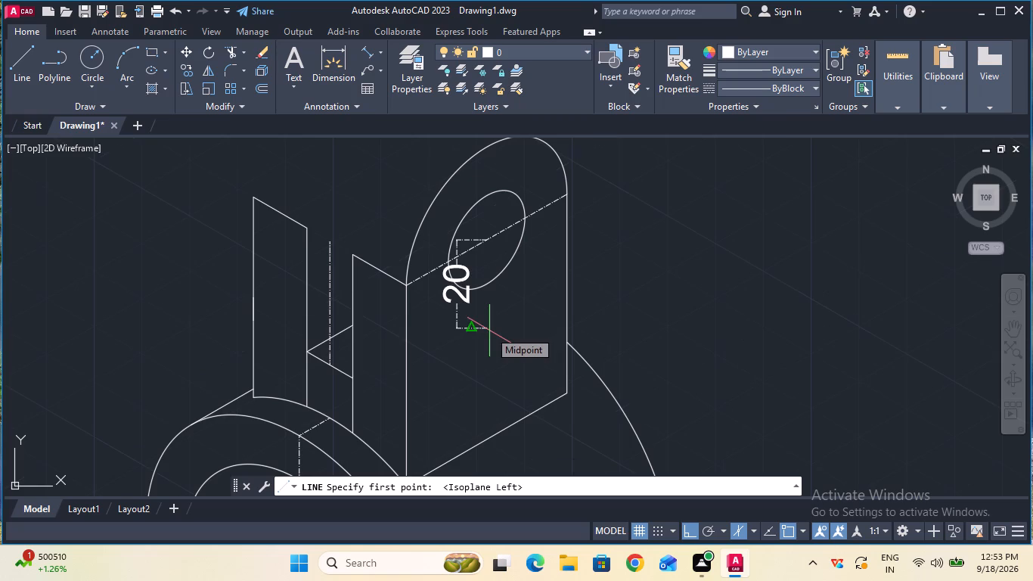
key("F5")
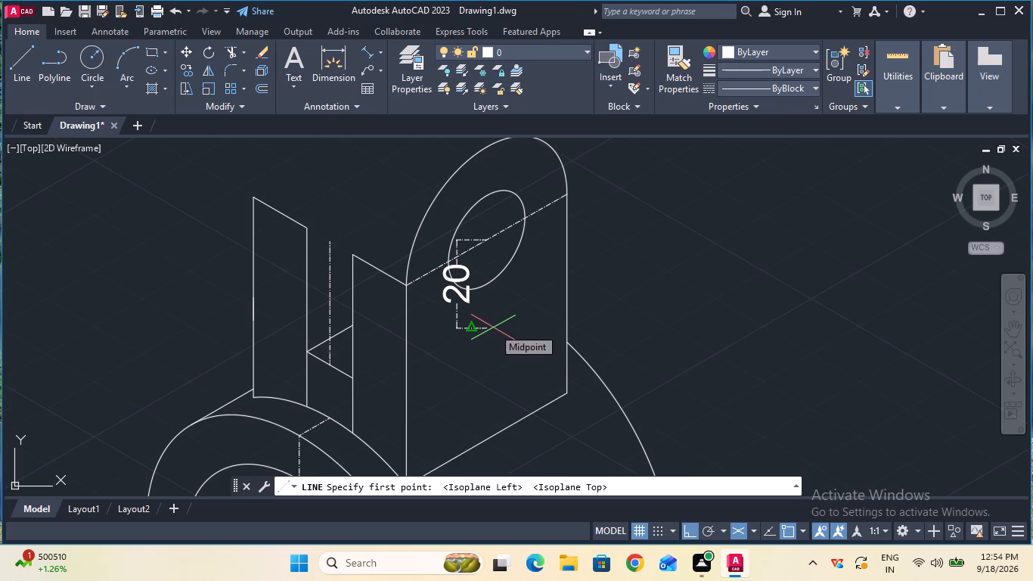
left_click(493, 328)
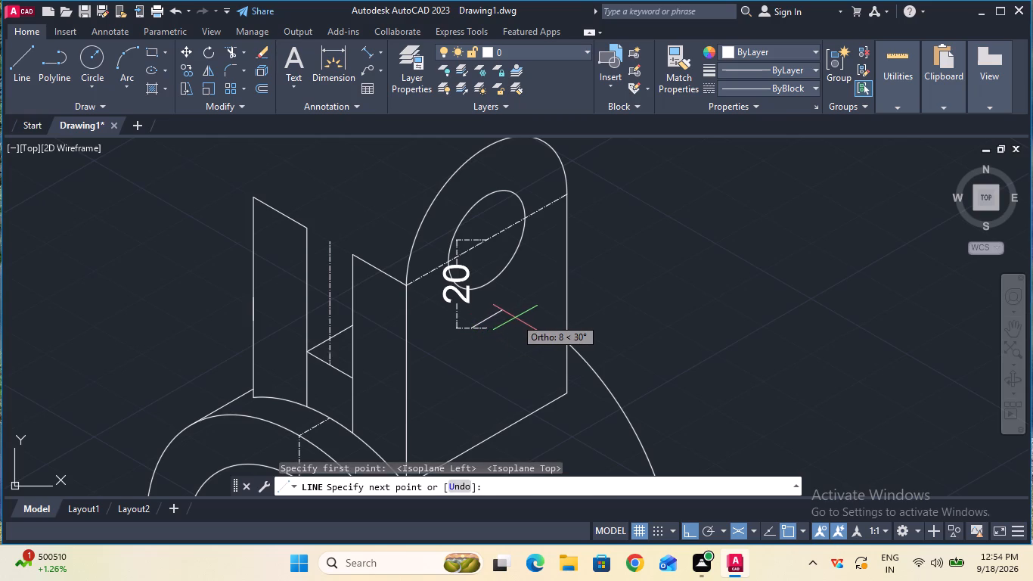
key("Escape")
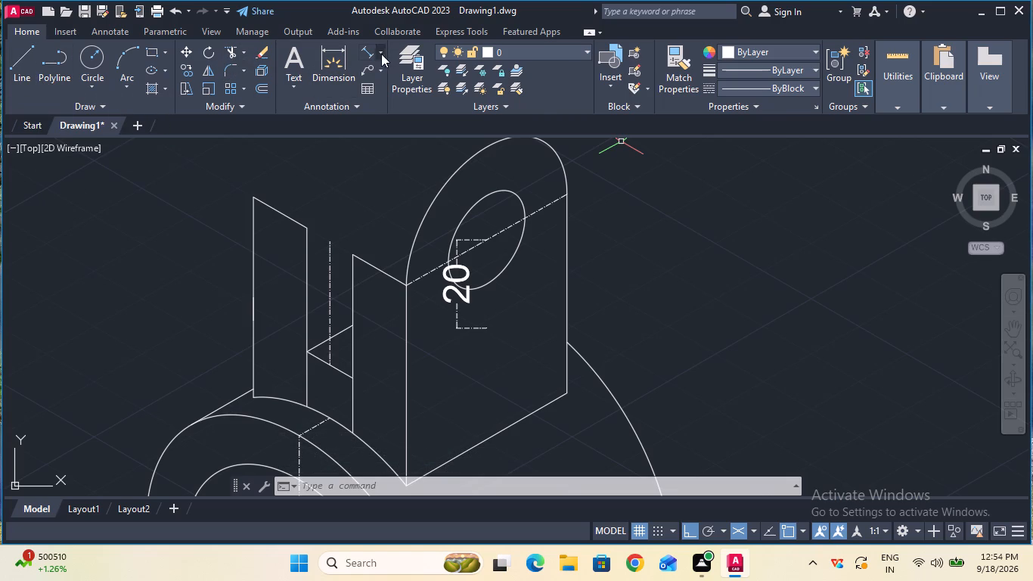
Draw a vertical CENTER line from the hole centre down to the lower end of the 20 mm dimension.
left_click(757, 86)
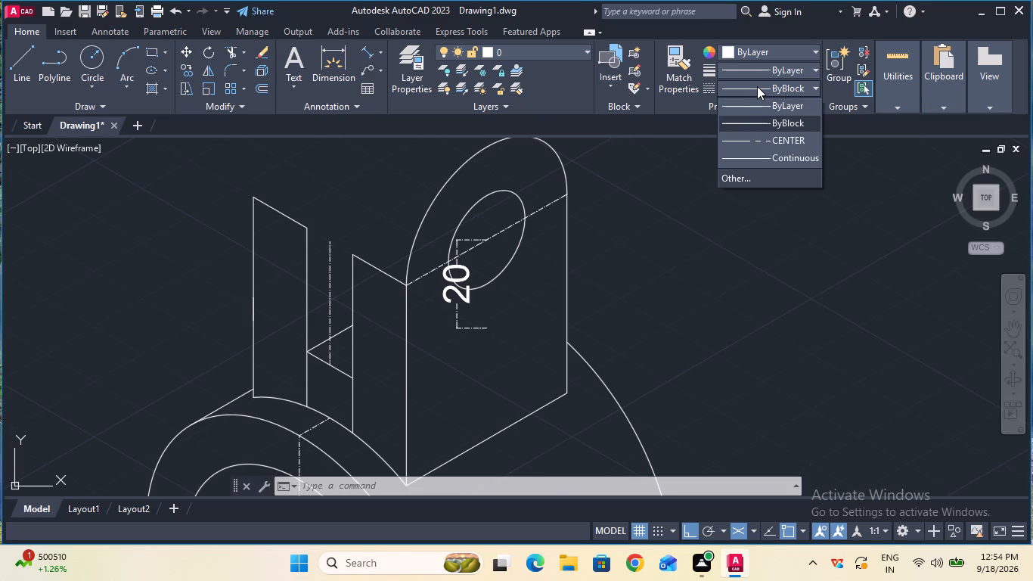
left_click(762, 138)
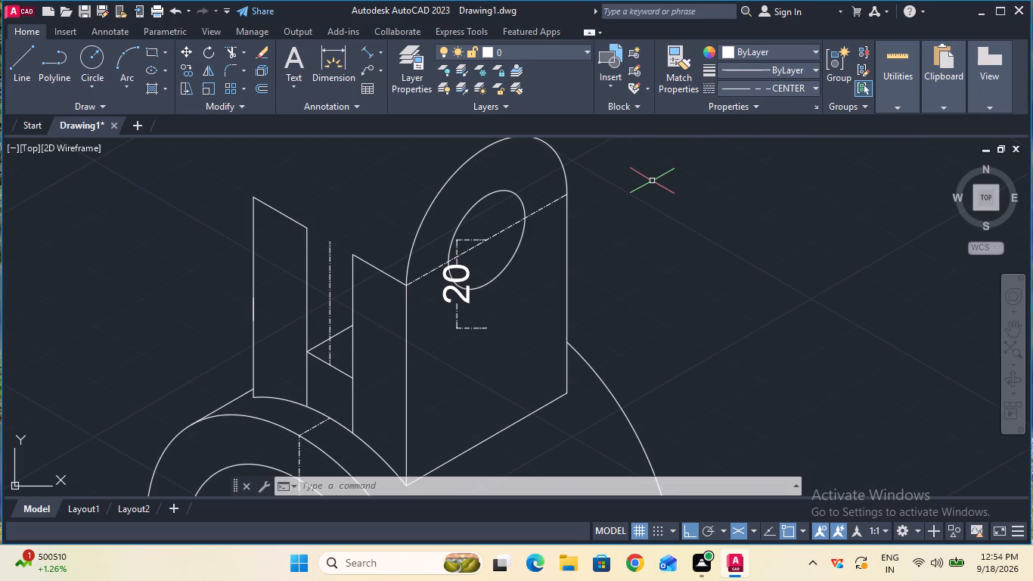
left_click(31, 74)
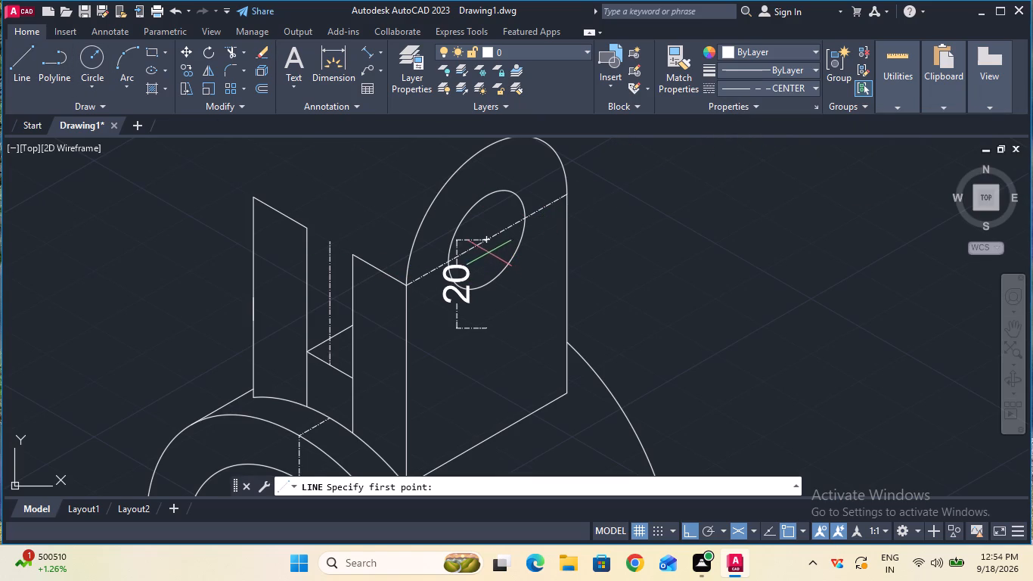
left_click(488, 241)
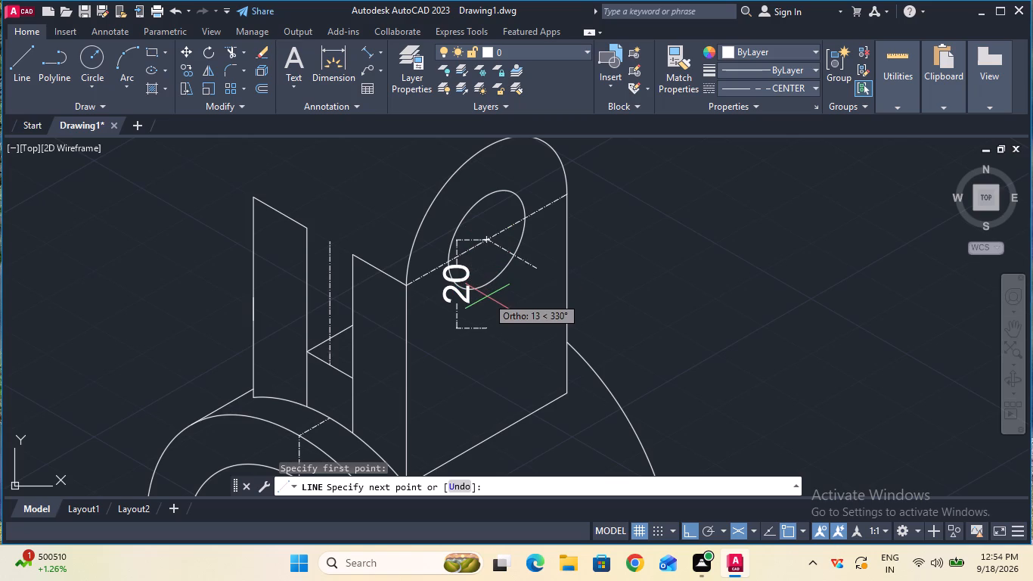
key("F5")
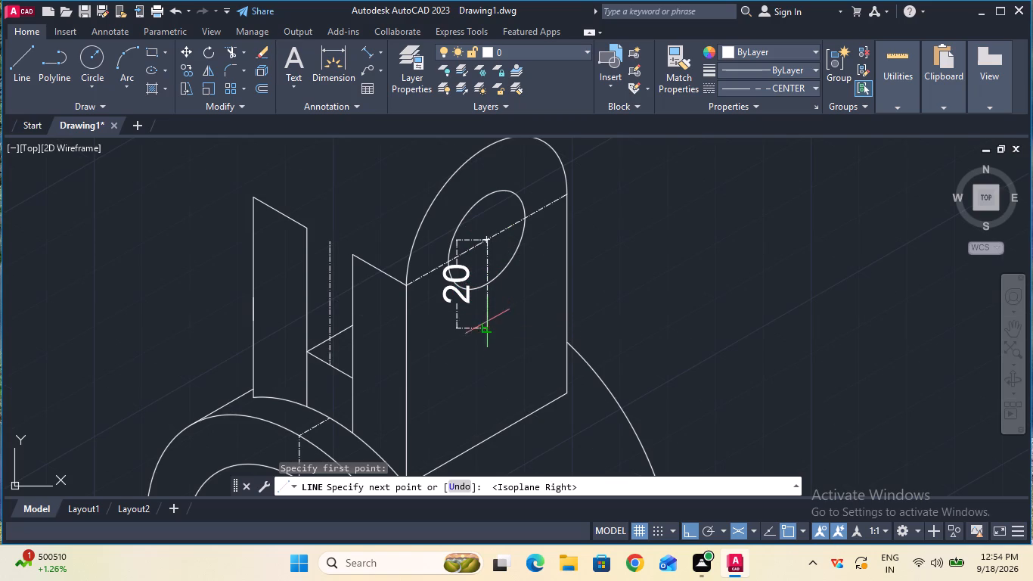
left_click(487, 325)
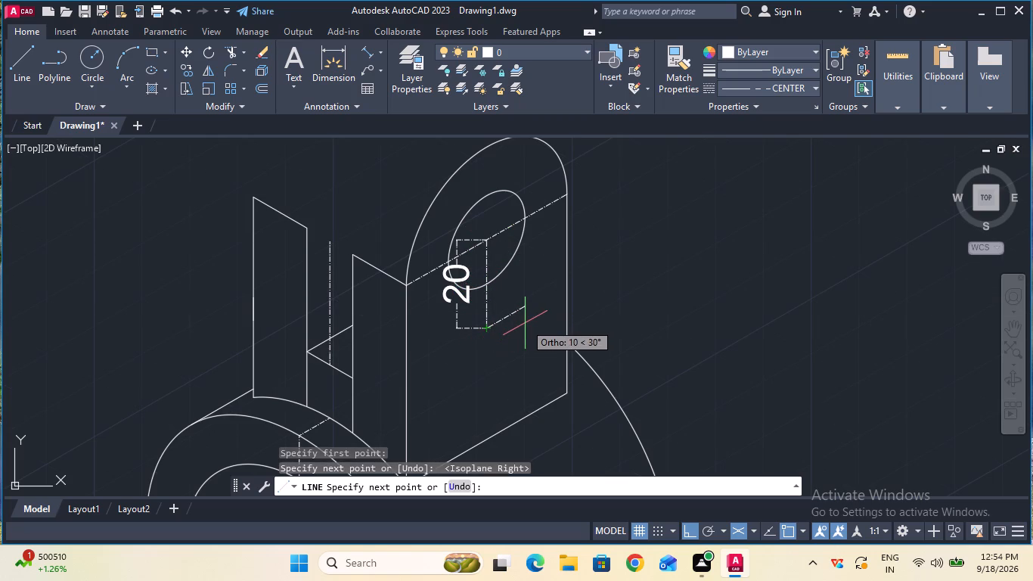
key("Escape")
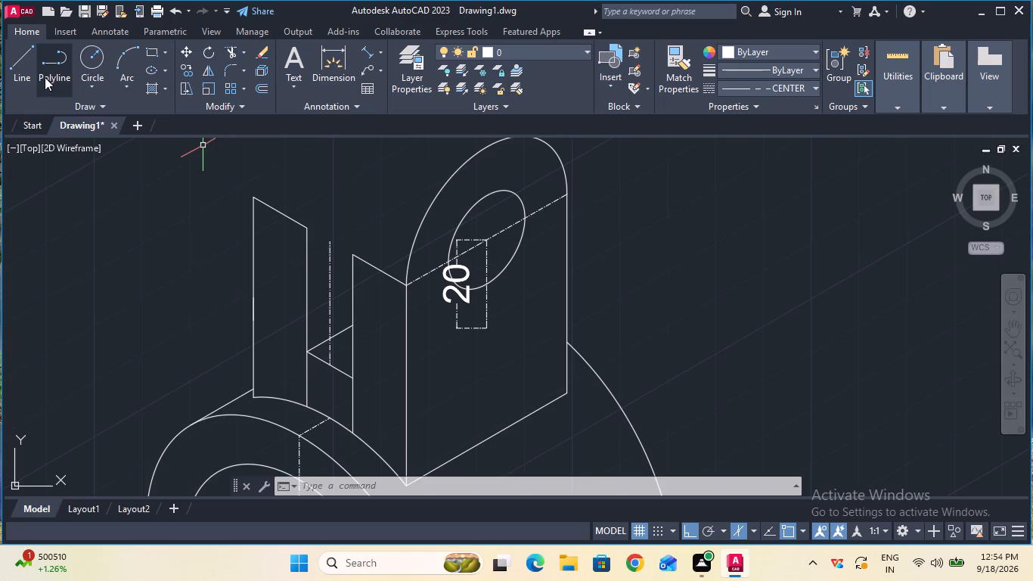
Draw ByBlock lines 3 mm each way from the vertical centre line's lower end, parallel to the side face's sloping base edge.
left_click(727, 88)
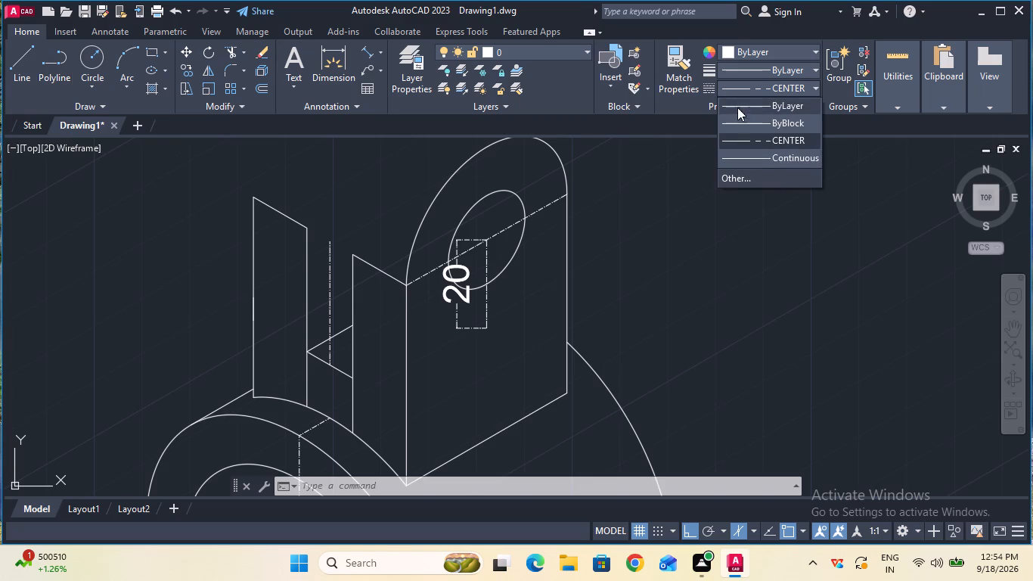
left_click(742, 120)
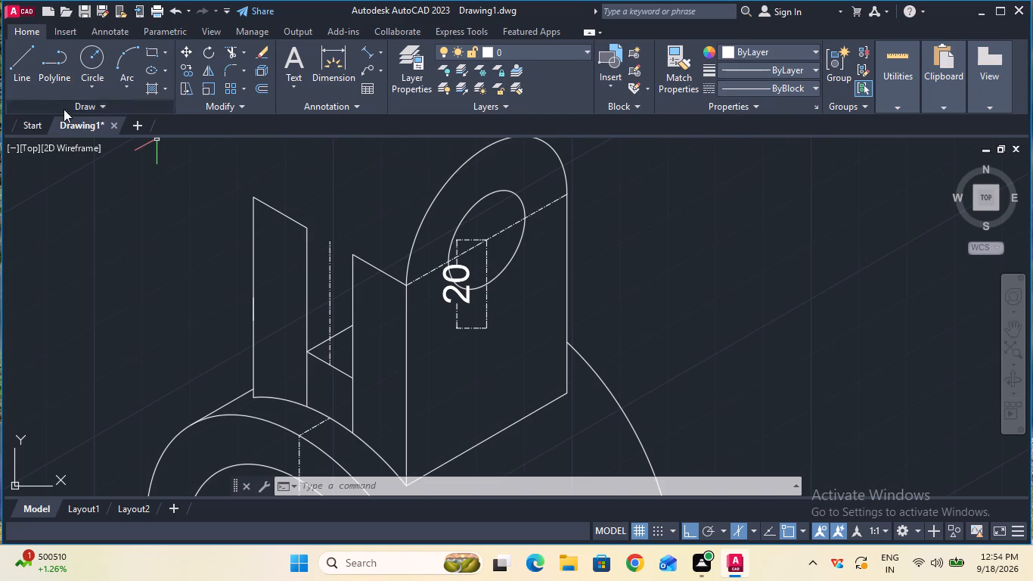
left_click(17, 78)
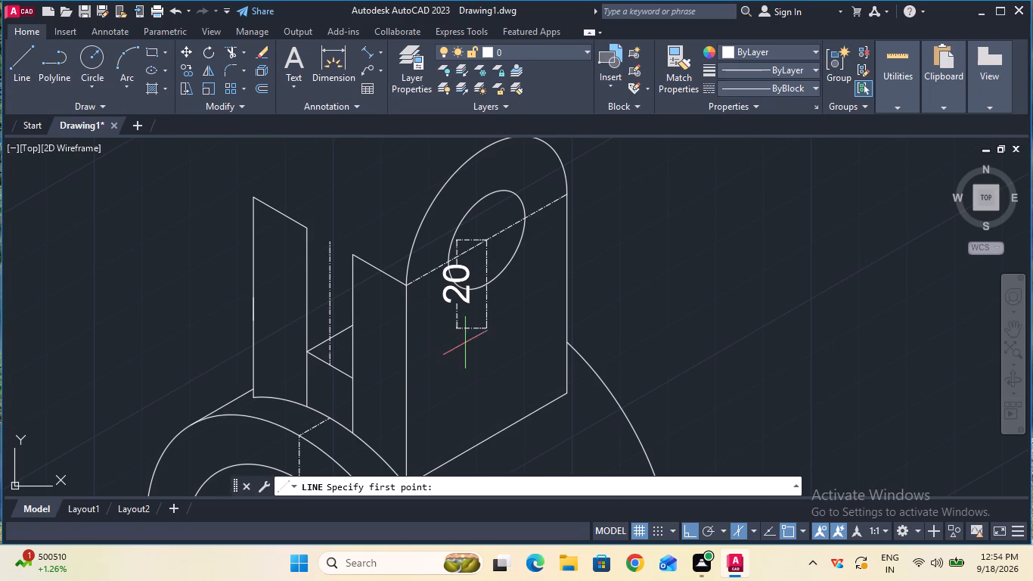
left_click(482, 331)
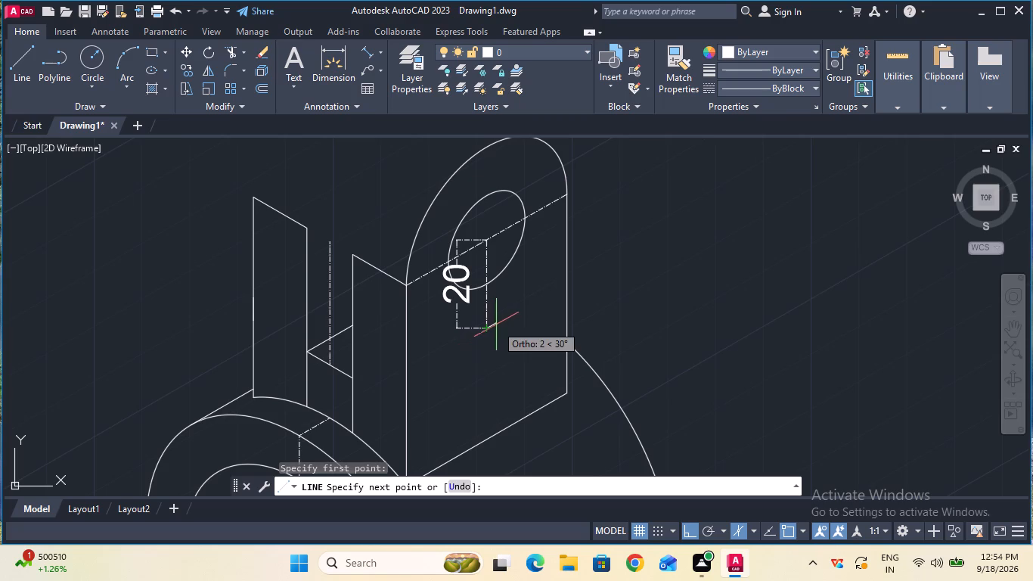
key("3")
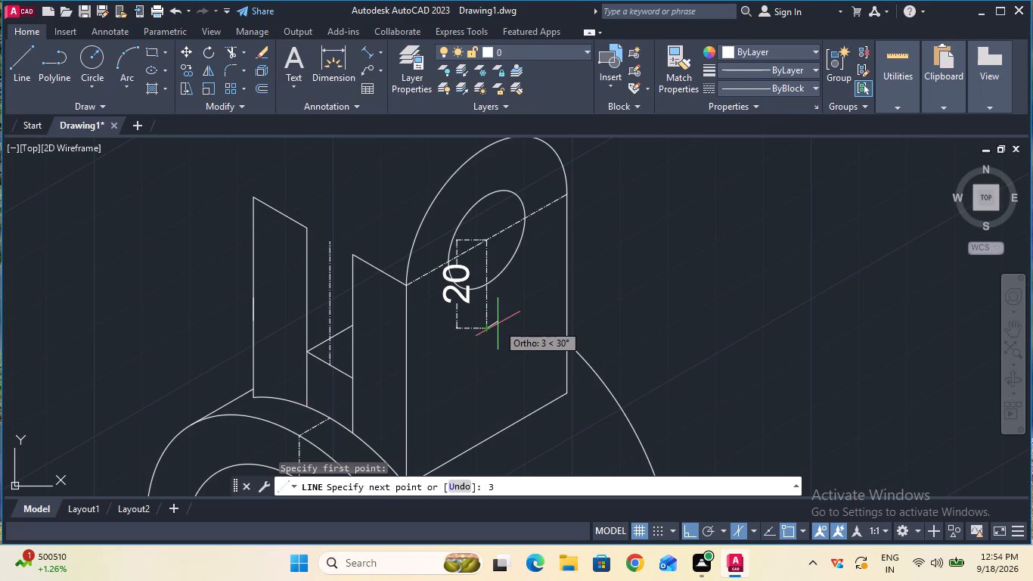
key("Return")
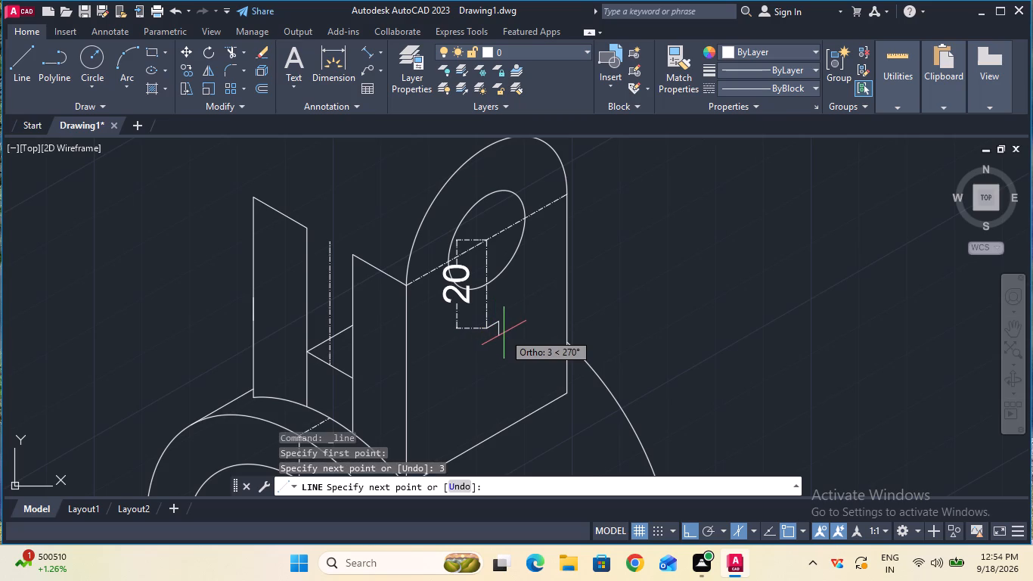
key("Escape")
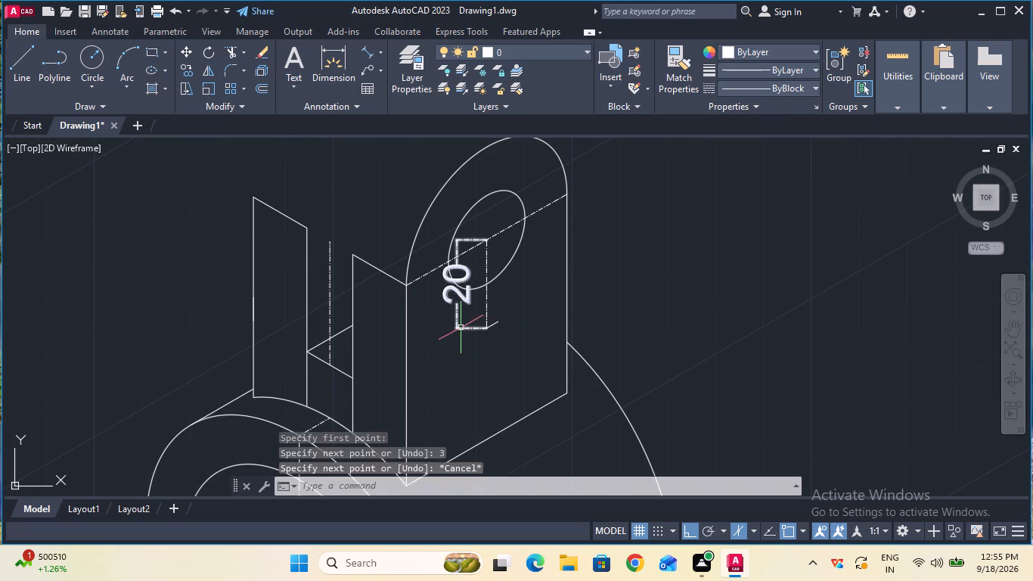
left_click(33, 74)
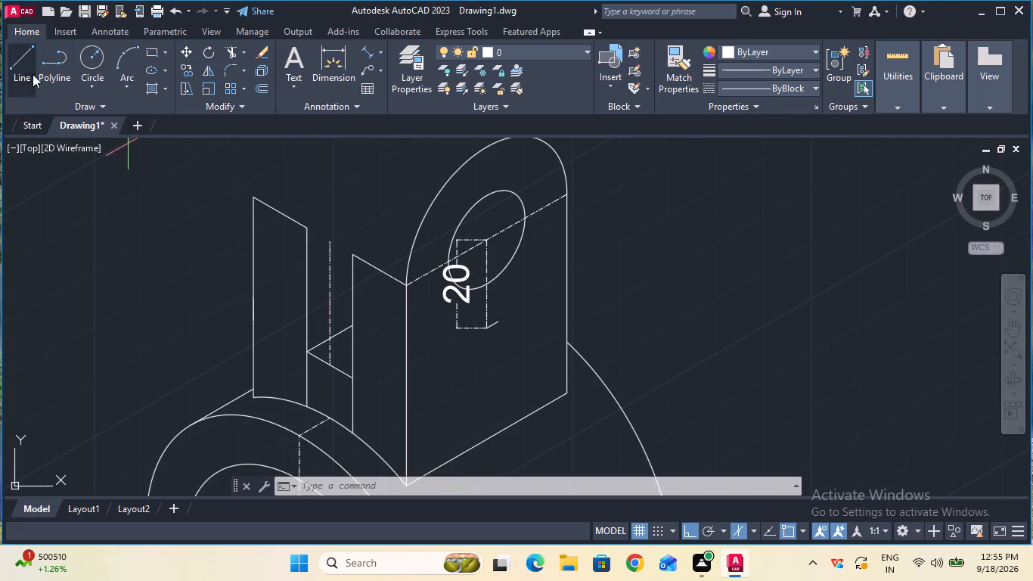
left_click(485, 332)
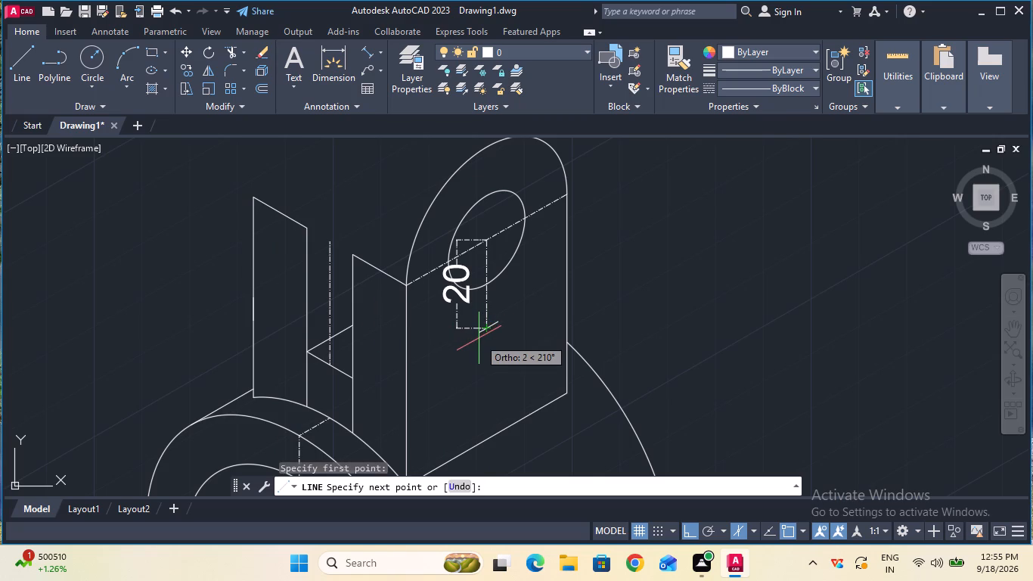
key("3")
key("Return")
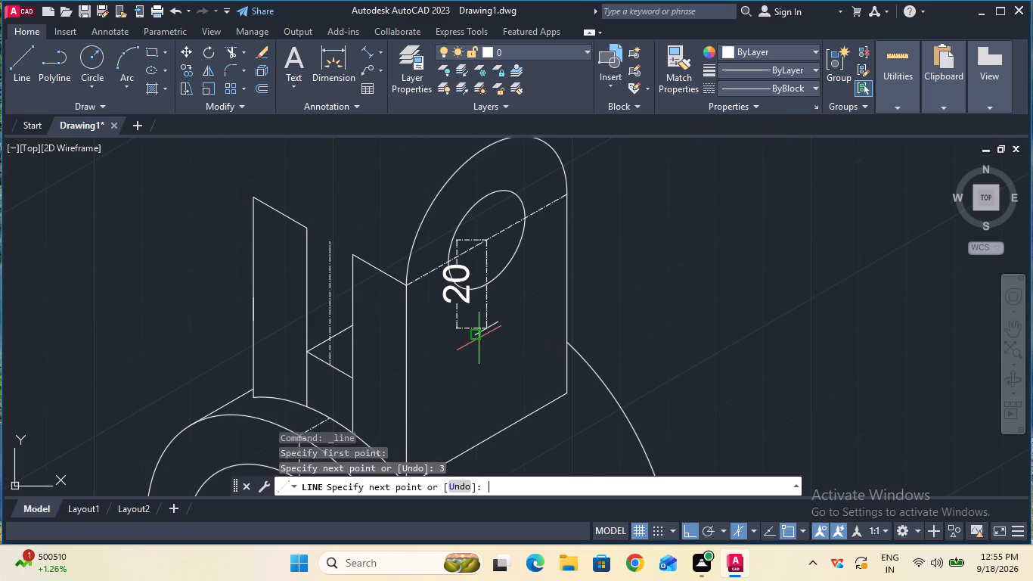
key("Escape")
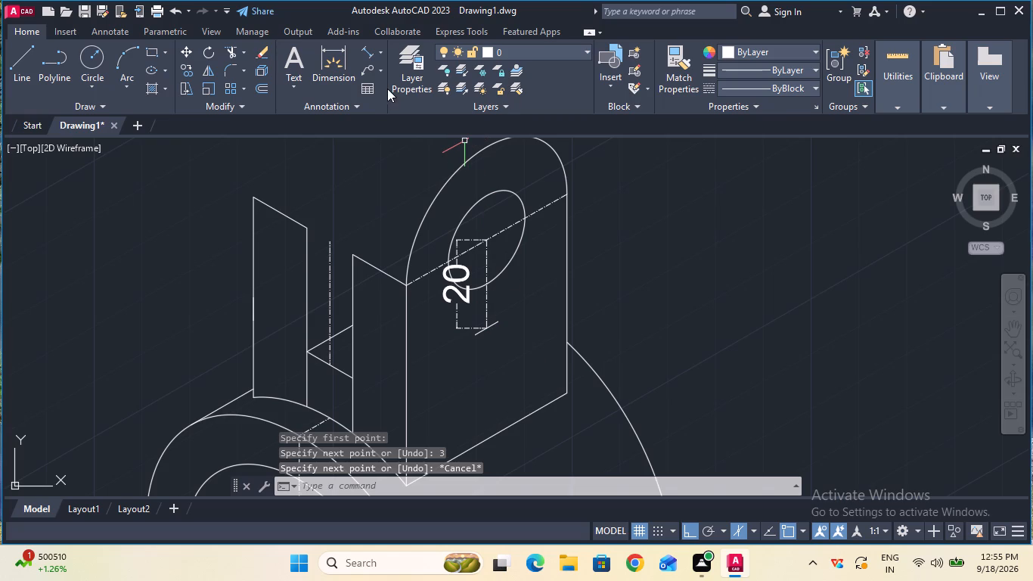
Trim away the 20 mm dimension and the vertical centre line below the hole centre, keeping the short sloping lines.
left_click(239, 46)
left_click(457, 291)
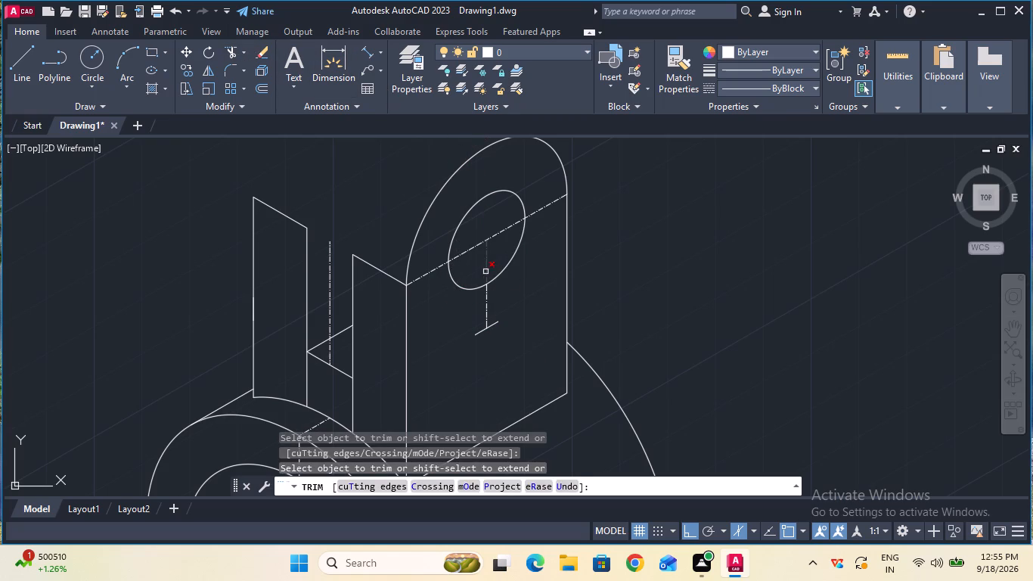
left_click(485, 272)
left_click(488, 308)
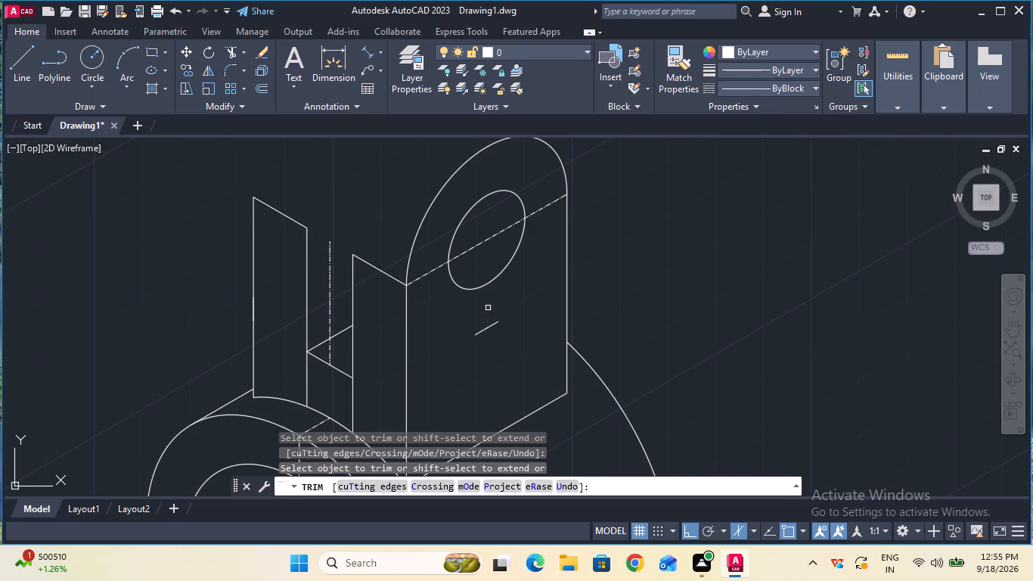
Draw a 15 mm vertical line down from the lower-left end of the short sloping line on the upright's side face.
key("Escape")
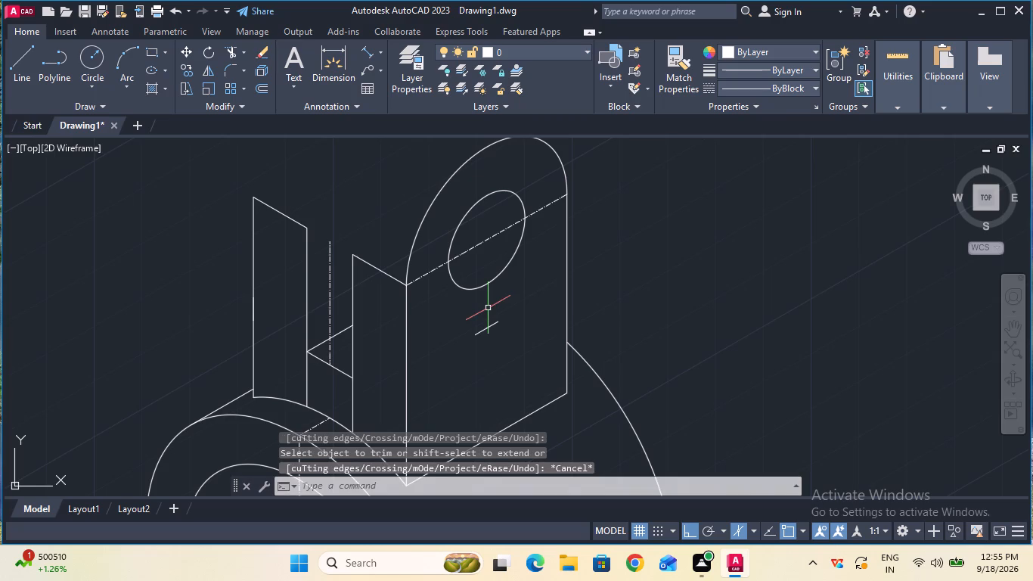
scroll(488, 308, "down", 1, "ctrl")
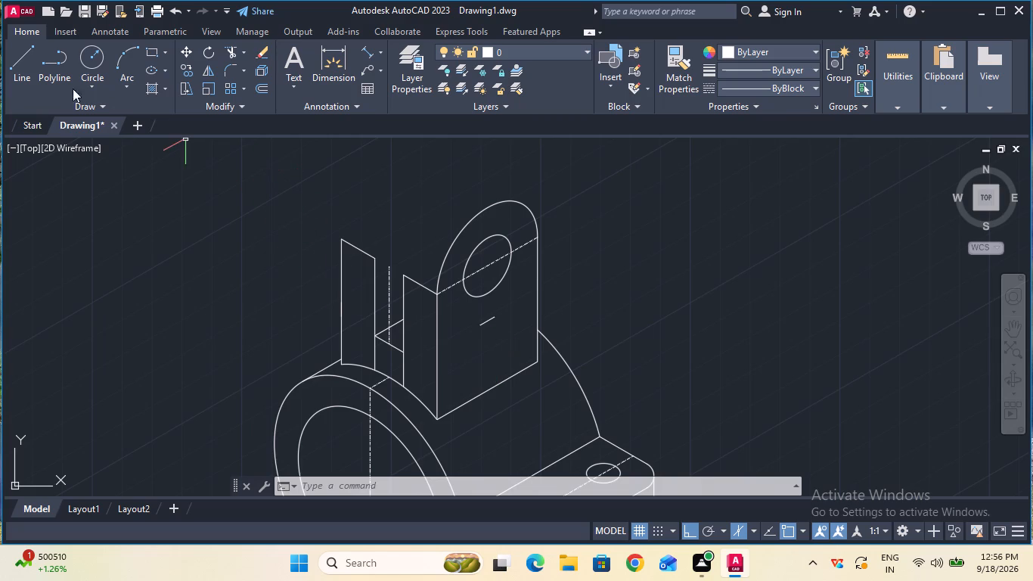
left_click(27, 73)
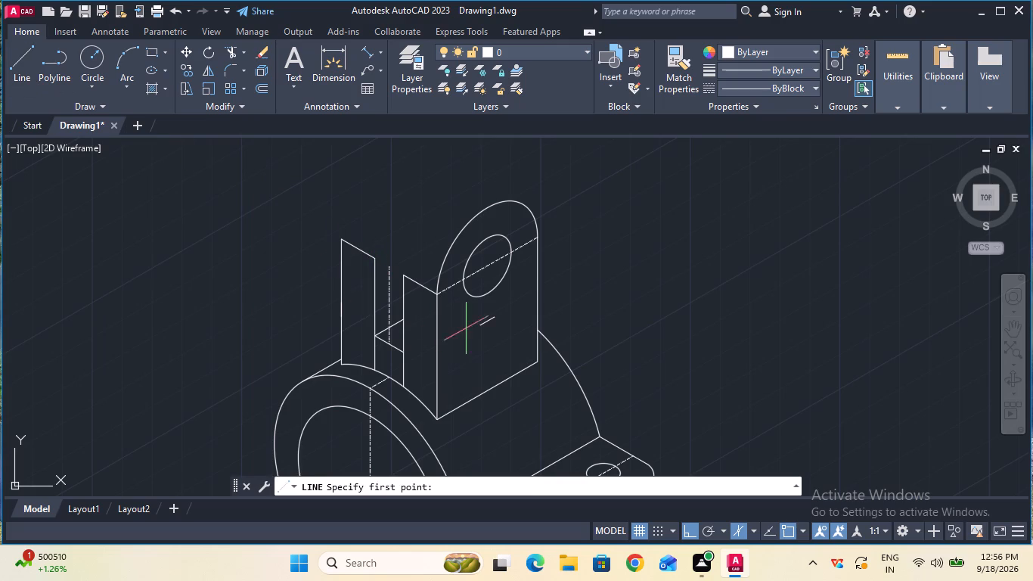
left_click(481, 328)
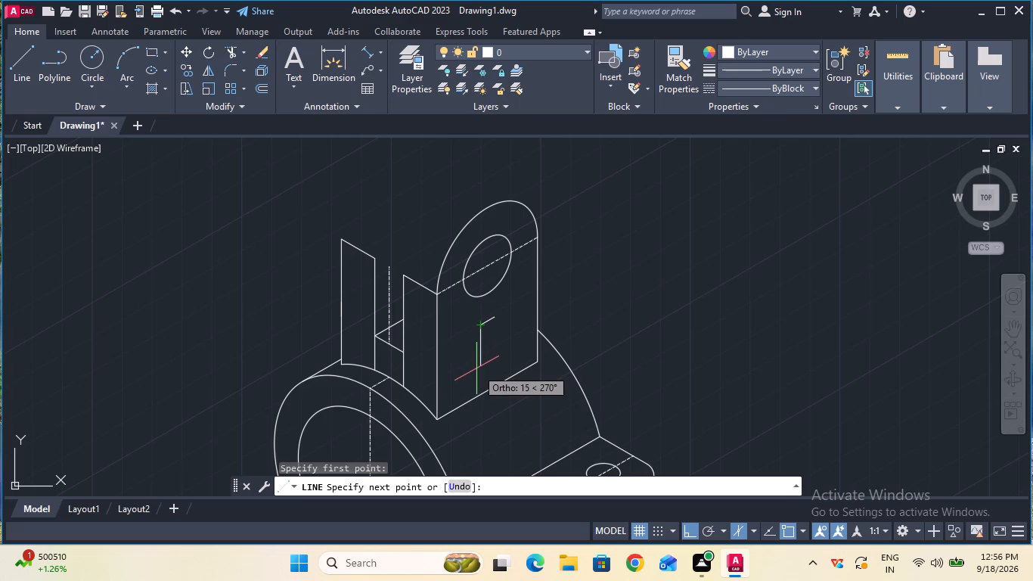
key("1")
key("5")
key("Return")
key("Escape")
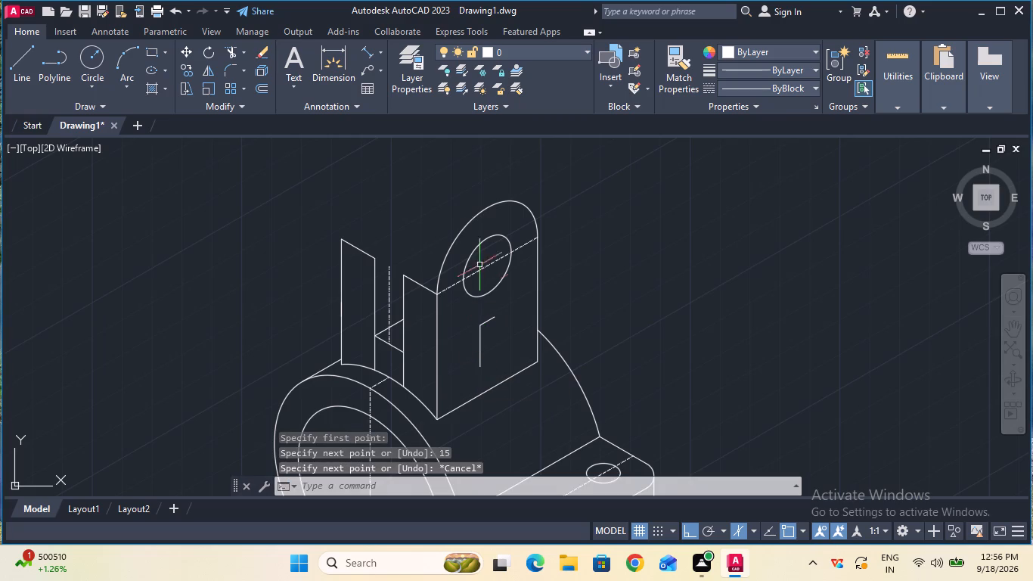
Extend the 15 mm vertical line down to the side face's sloping base edge.
left_click(244, 54)
left_click(250, 98)
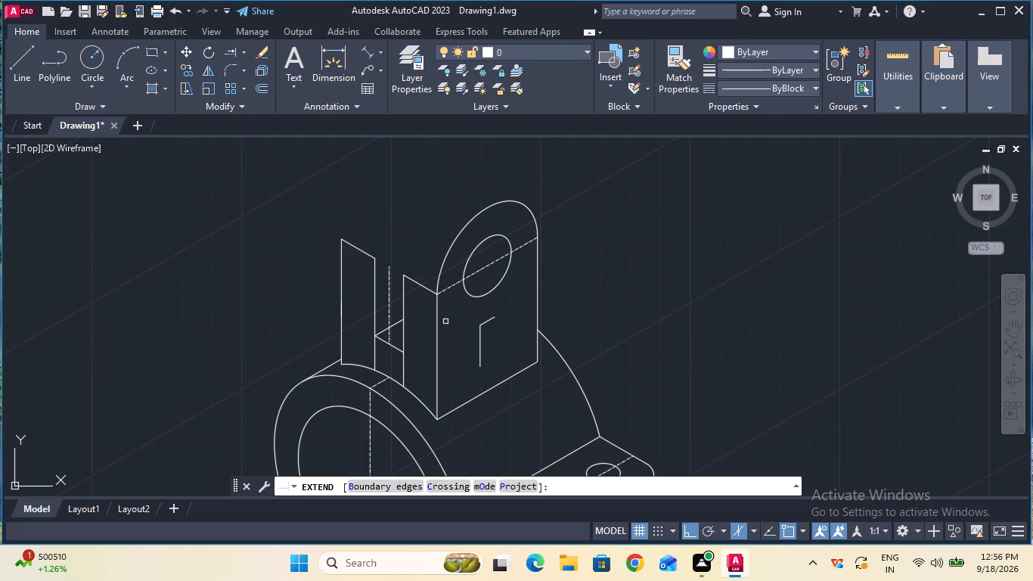
left_click(481, 347)
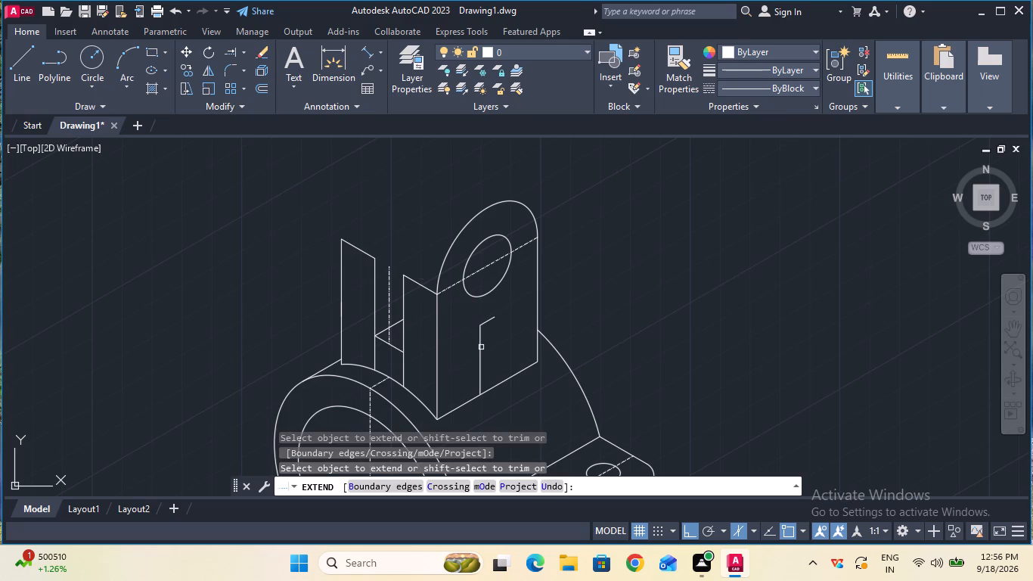
key("Escape")
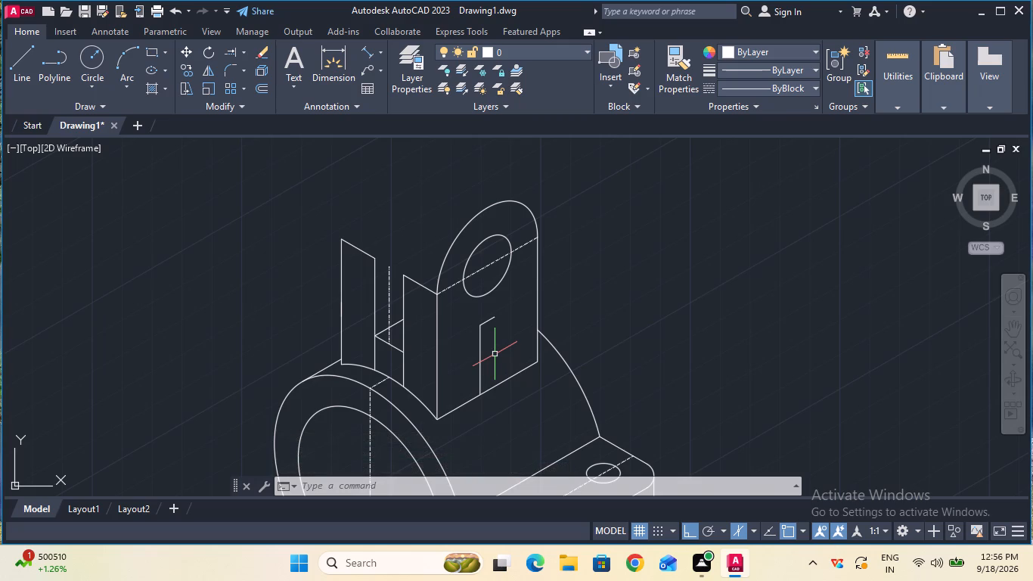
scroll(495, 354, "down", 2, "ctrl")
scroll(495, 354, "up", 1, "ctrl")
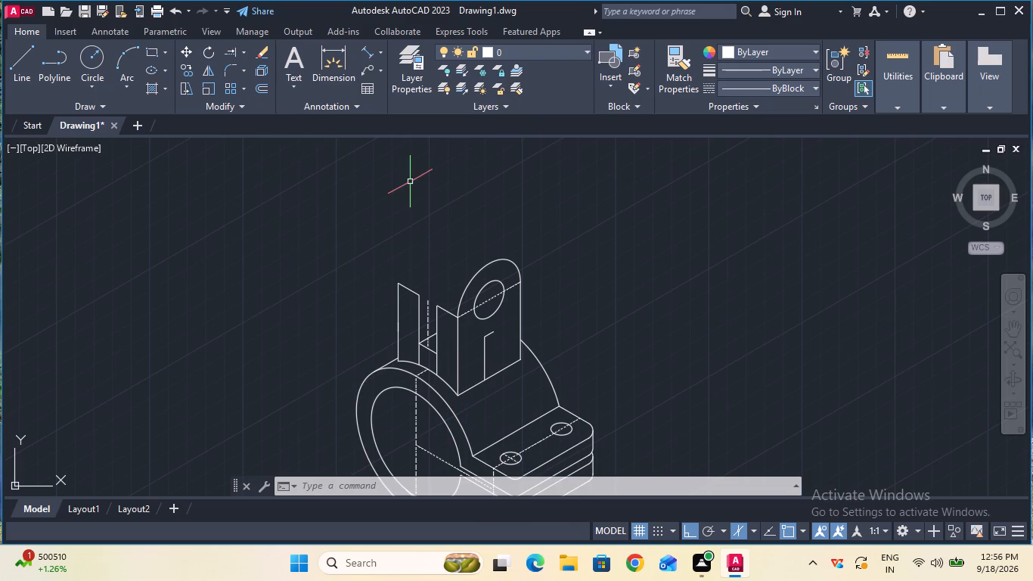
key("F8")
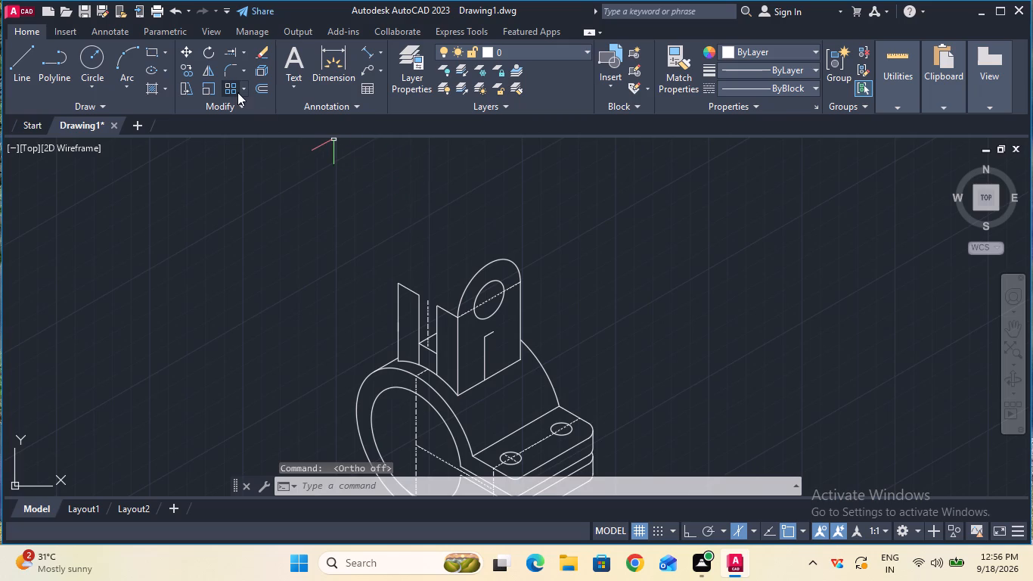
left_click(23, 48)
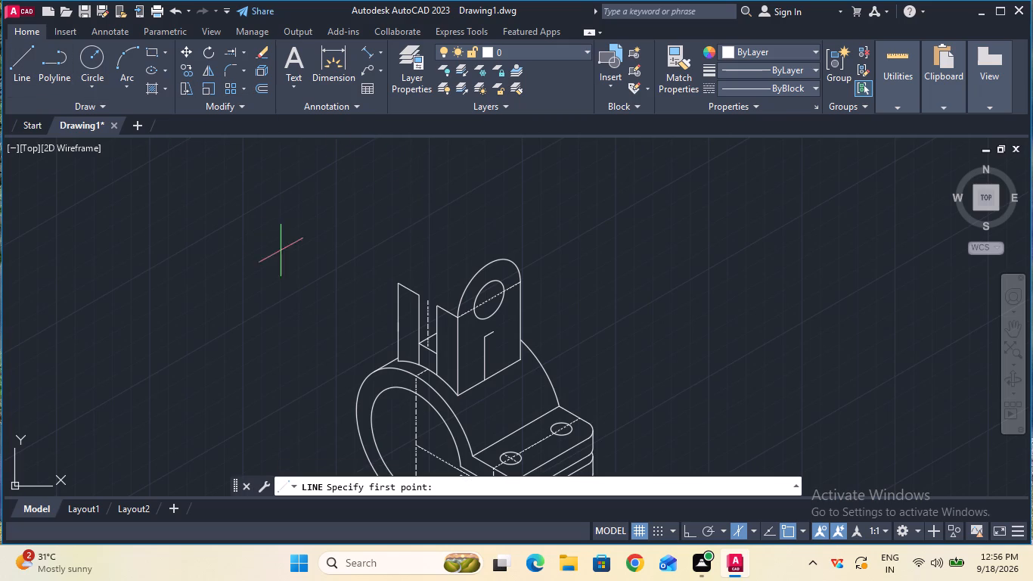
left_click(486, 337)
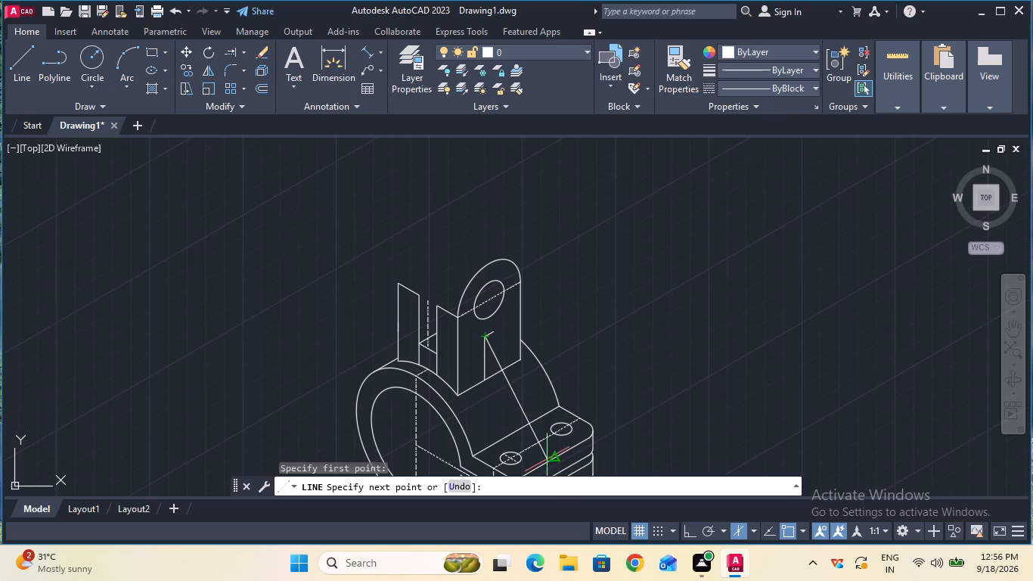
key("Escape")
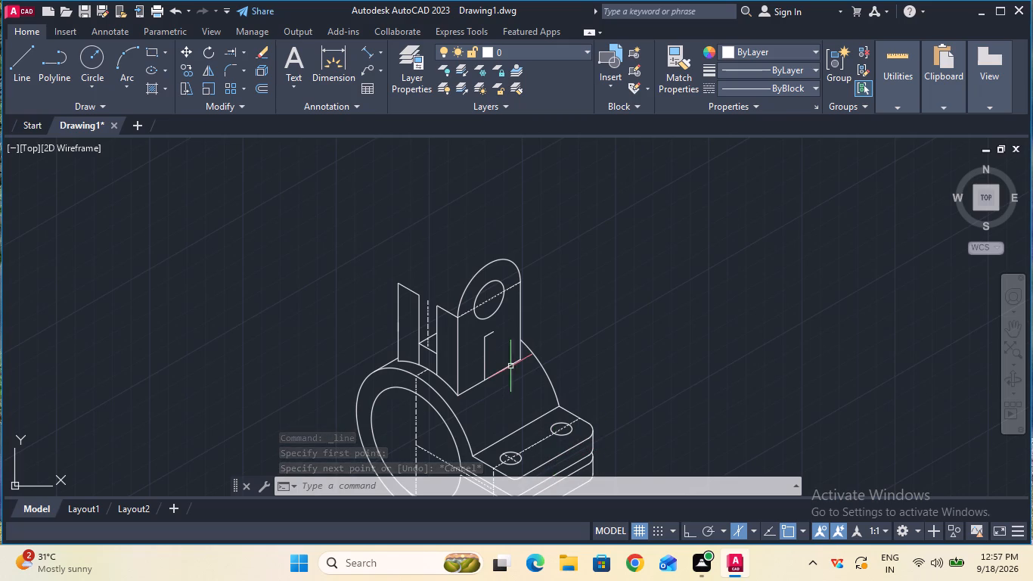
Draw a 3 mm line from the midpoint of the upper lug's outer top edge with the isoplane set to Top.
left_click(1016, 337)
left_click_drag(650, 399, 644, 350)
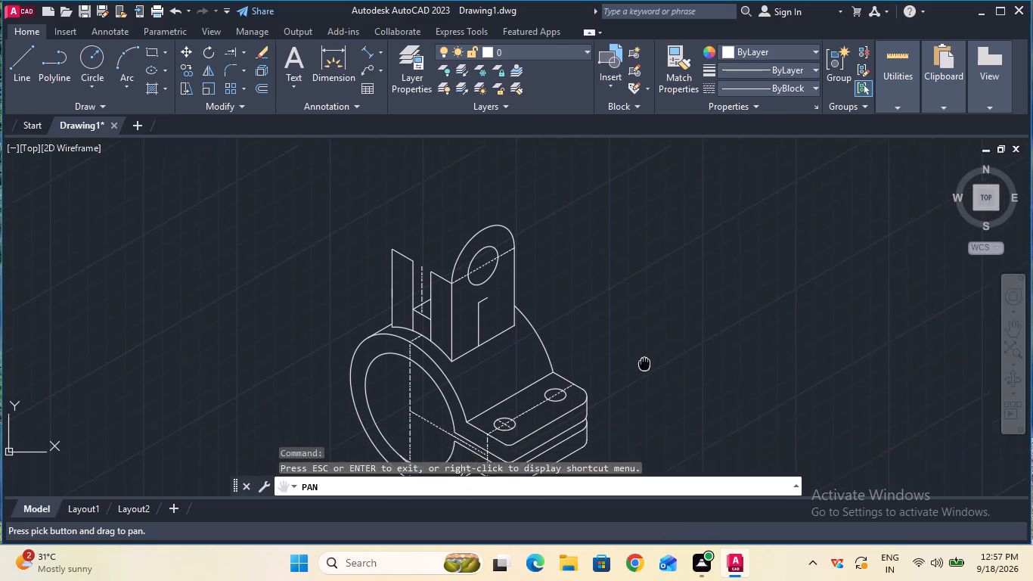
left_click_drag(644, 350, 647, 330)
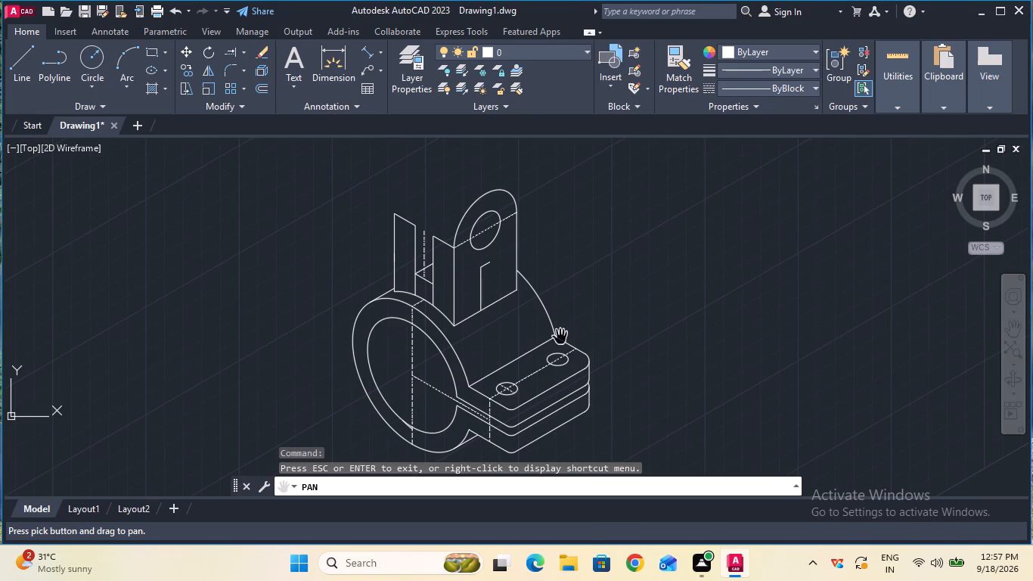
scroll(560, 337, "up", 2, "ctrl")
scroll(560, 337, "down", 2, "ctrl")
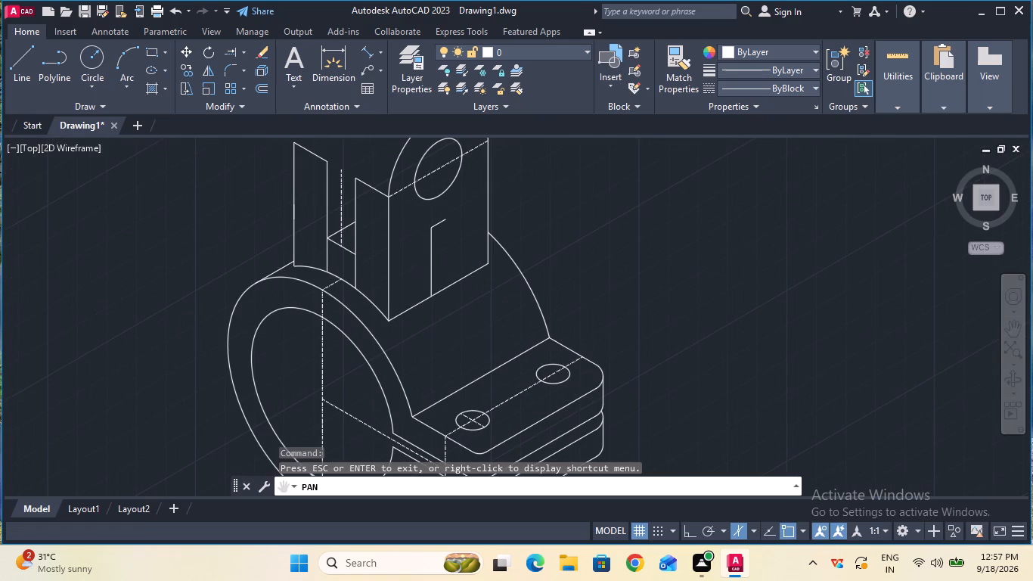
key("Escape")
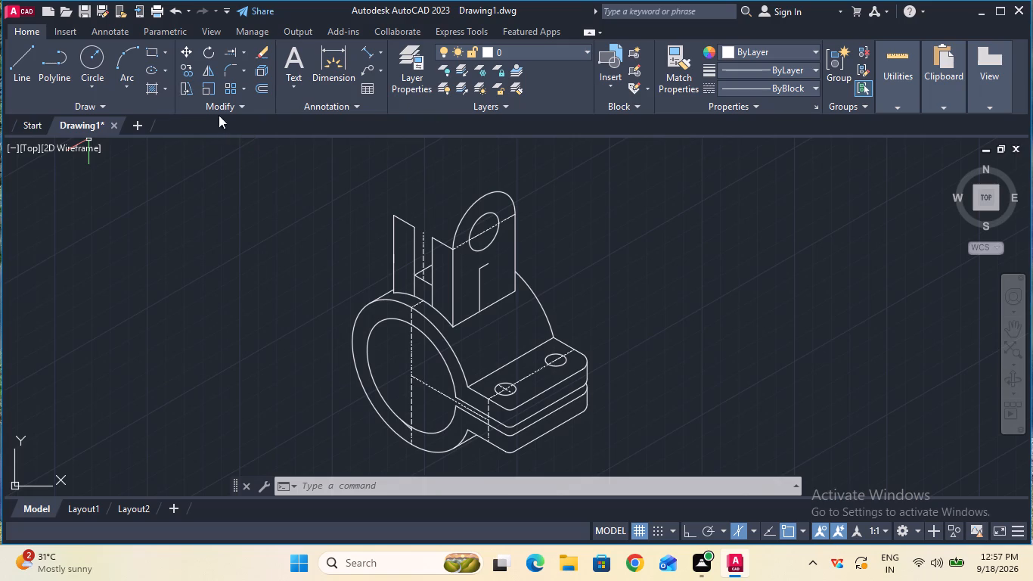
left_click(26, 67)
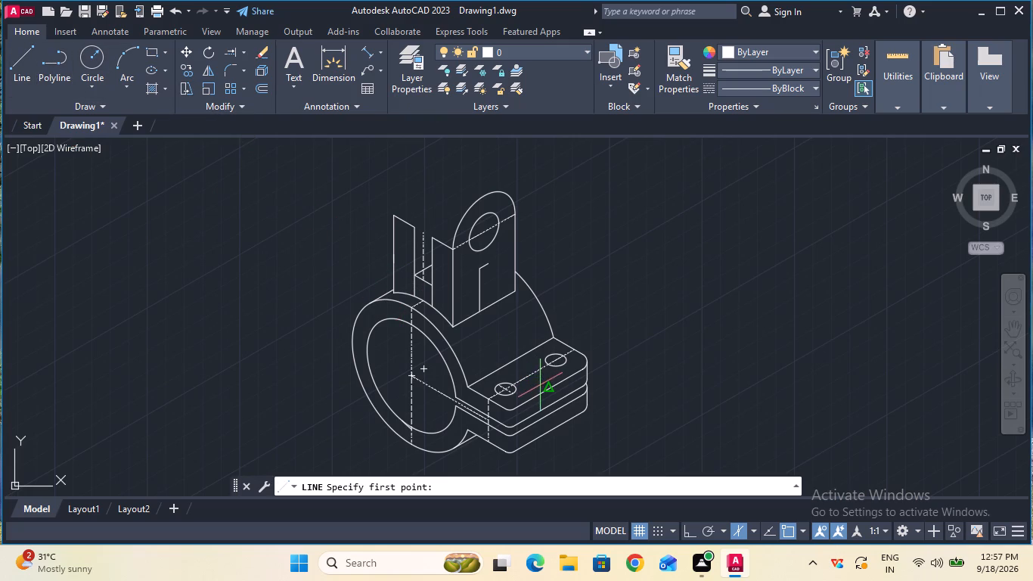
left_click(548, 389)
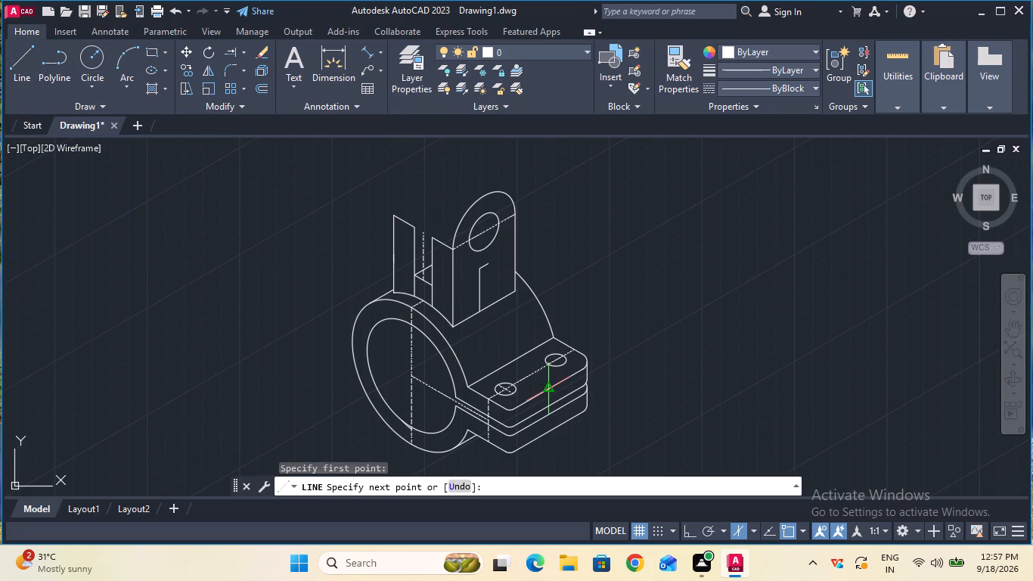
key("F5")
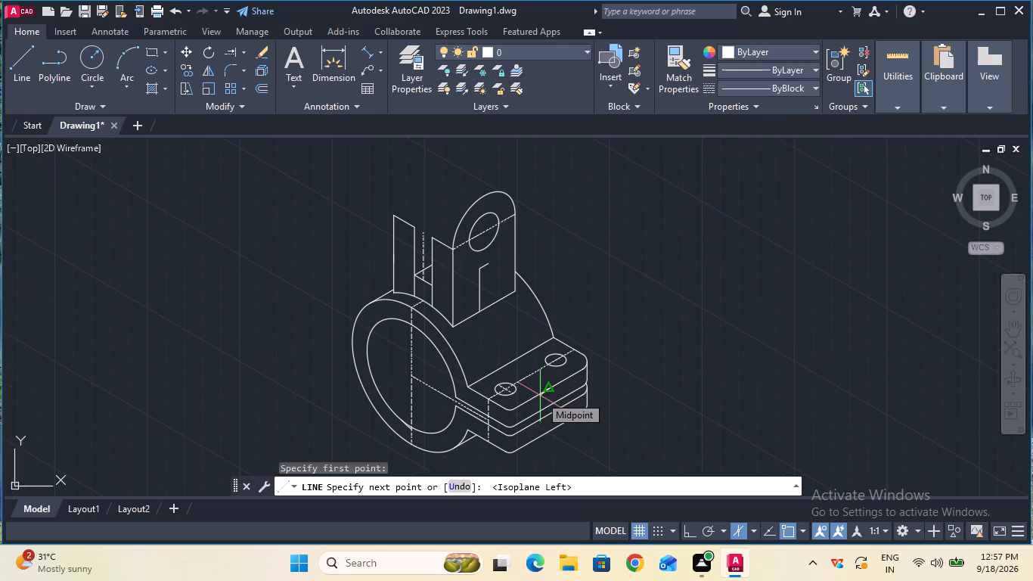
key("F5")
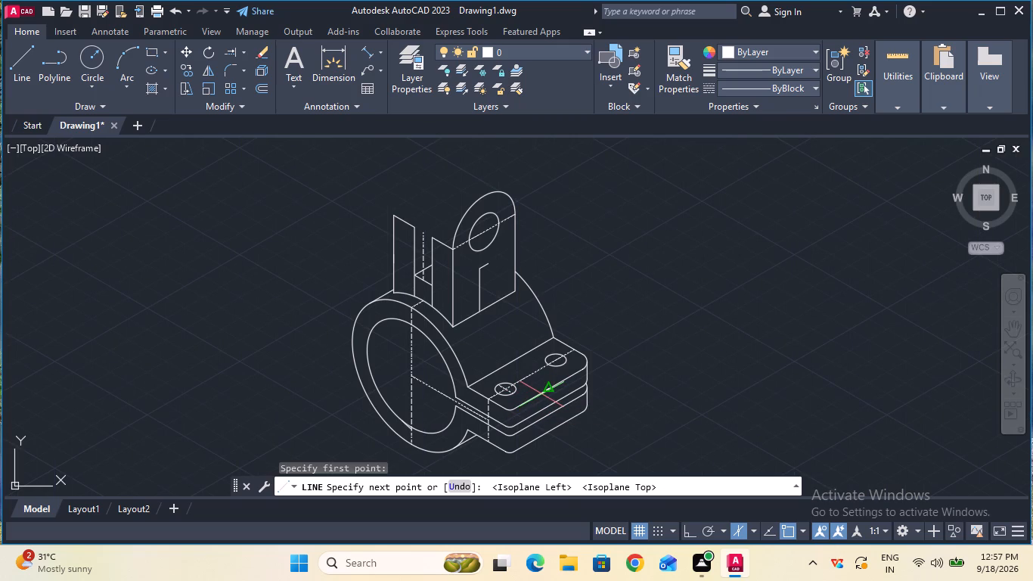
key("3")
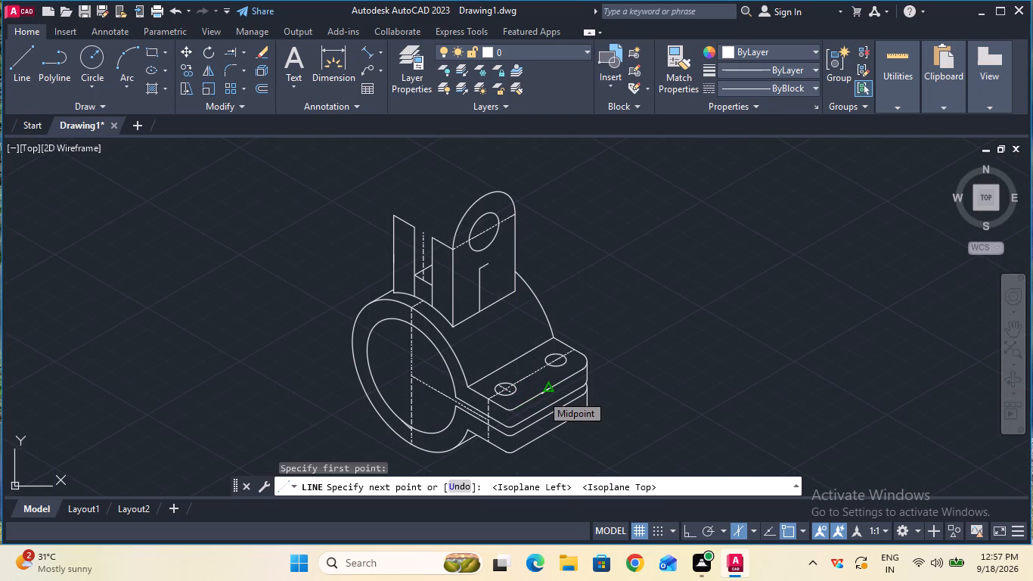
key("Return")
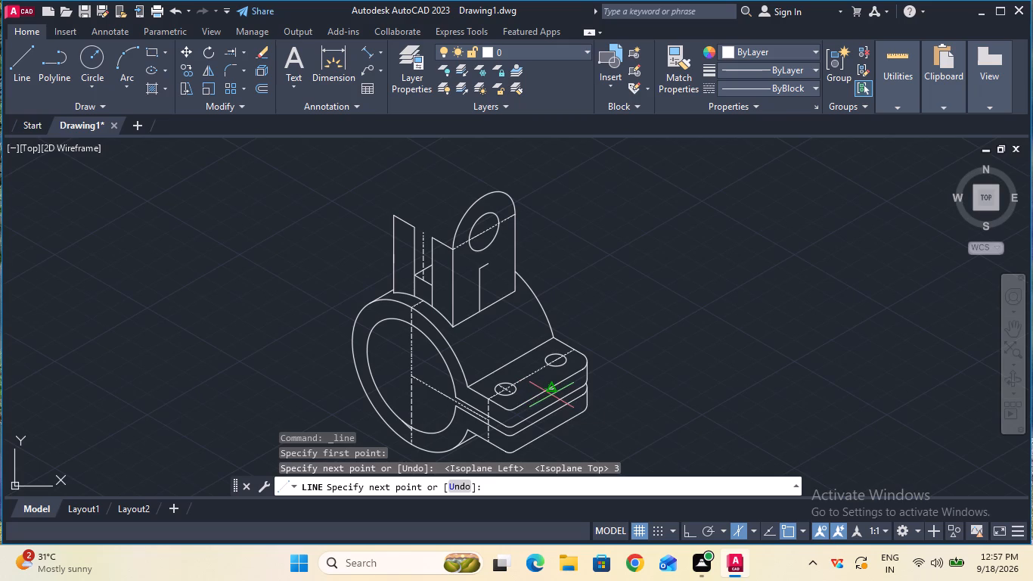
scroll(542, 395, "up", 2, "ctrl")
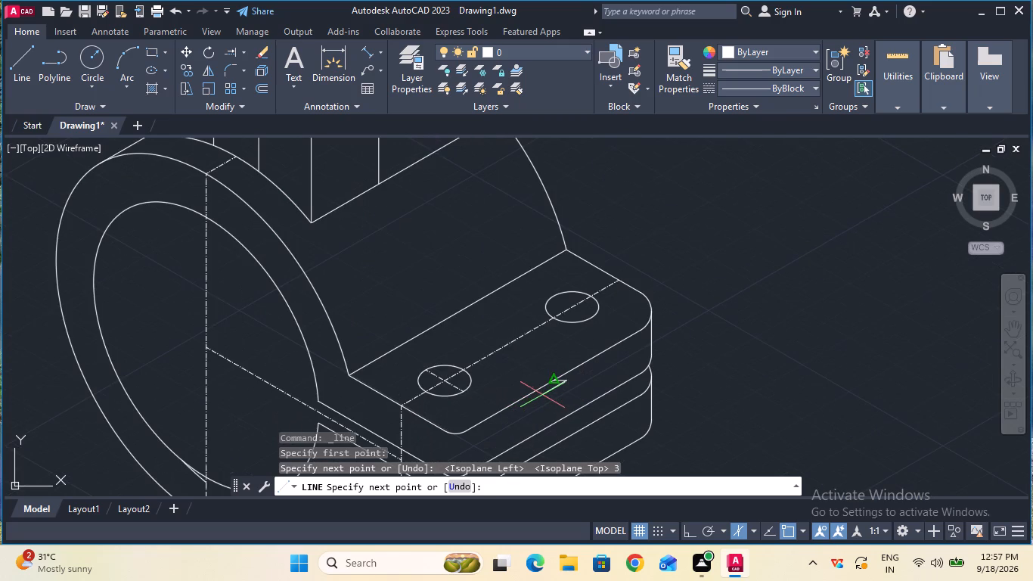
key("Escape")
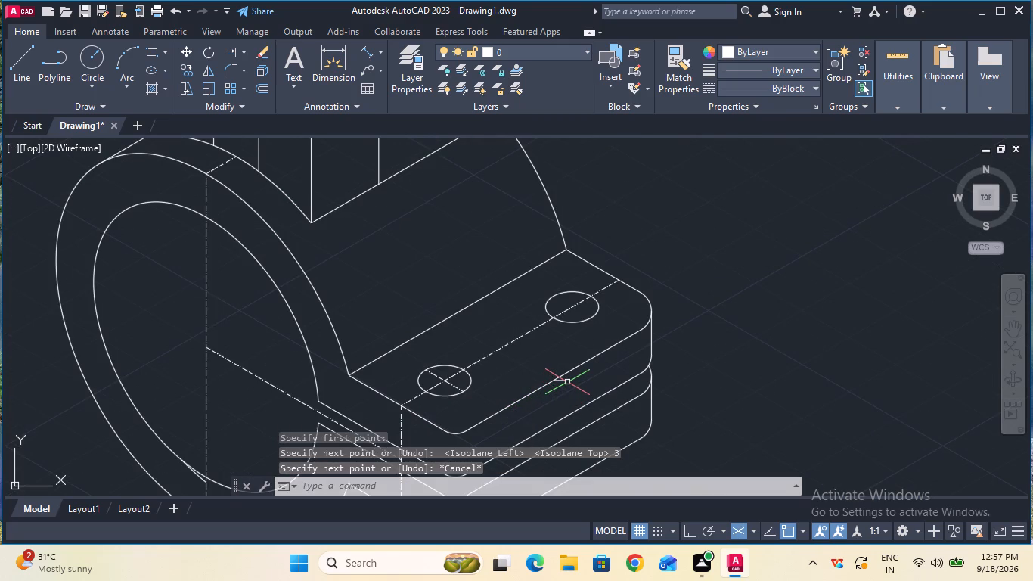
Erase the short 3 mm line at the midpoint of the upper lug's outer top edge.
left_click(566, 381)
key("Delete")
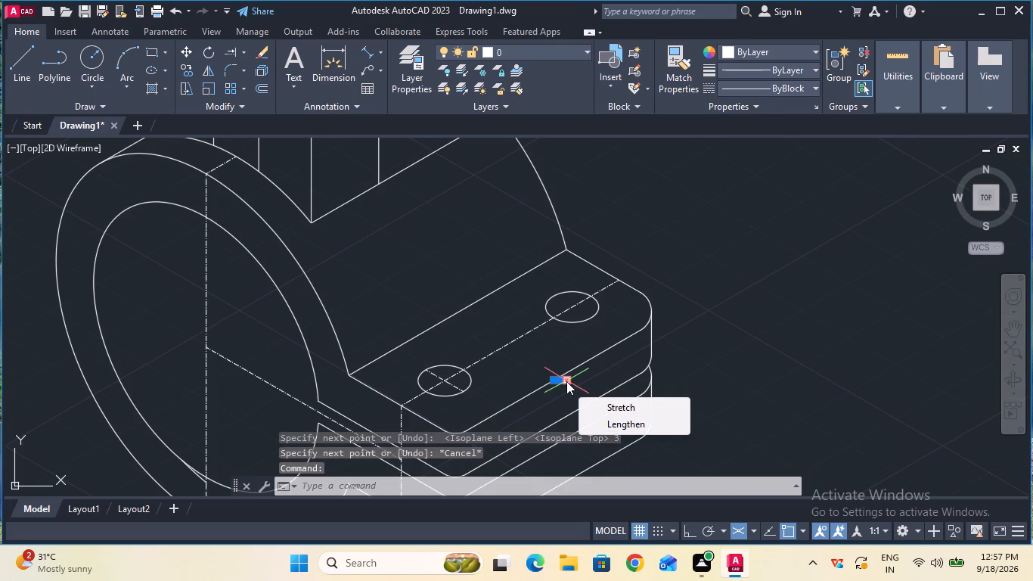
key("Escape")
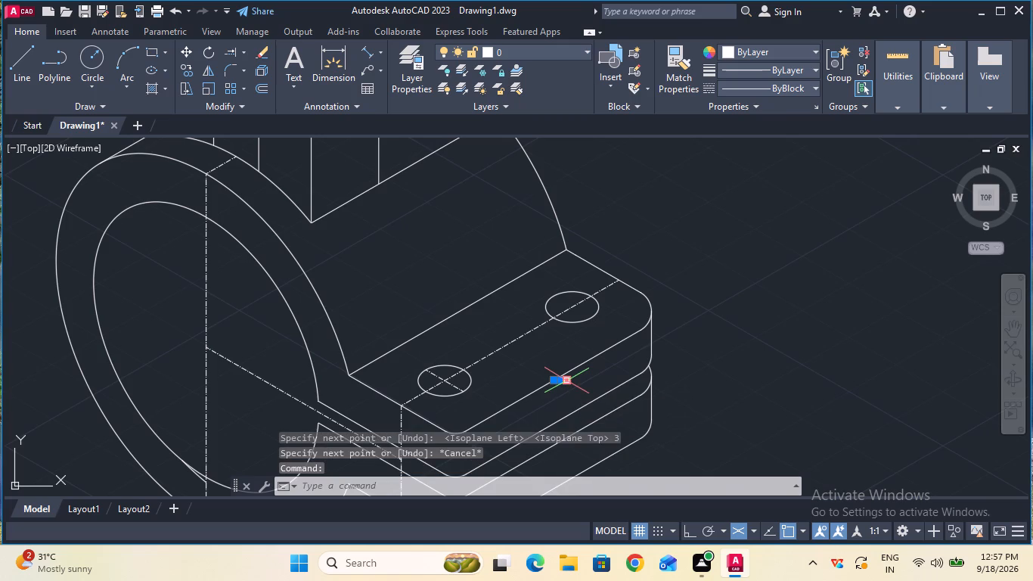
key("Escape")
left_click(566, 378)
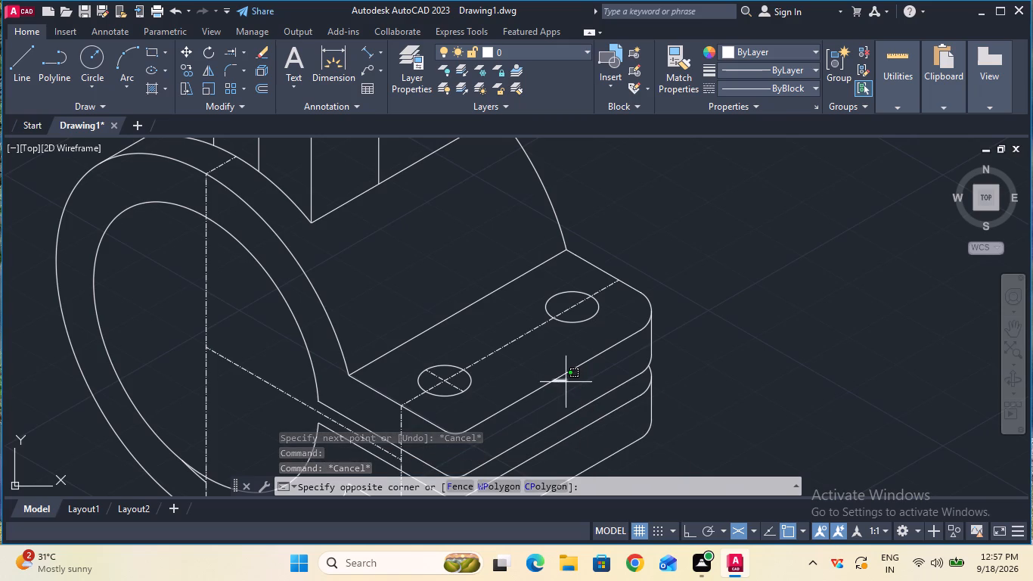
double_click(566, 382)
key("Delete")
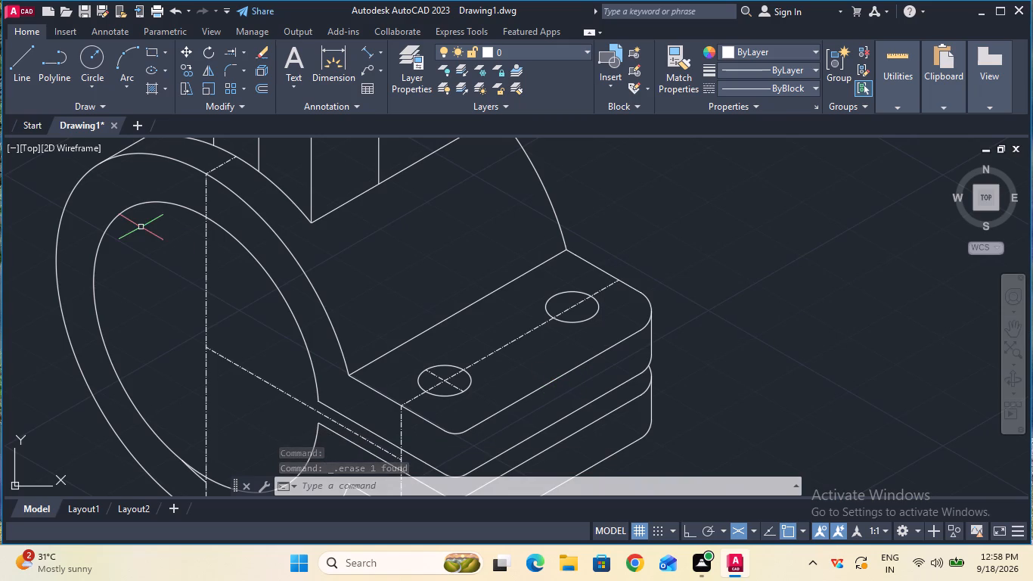
Draw a 3 mm line starting at the midpoint of the upper lug's outer top edge.
left_click(15, 70)
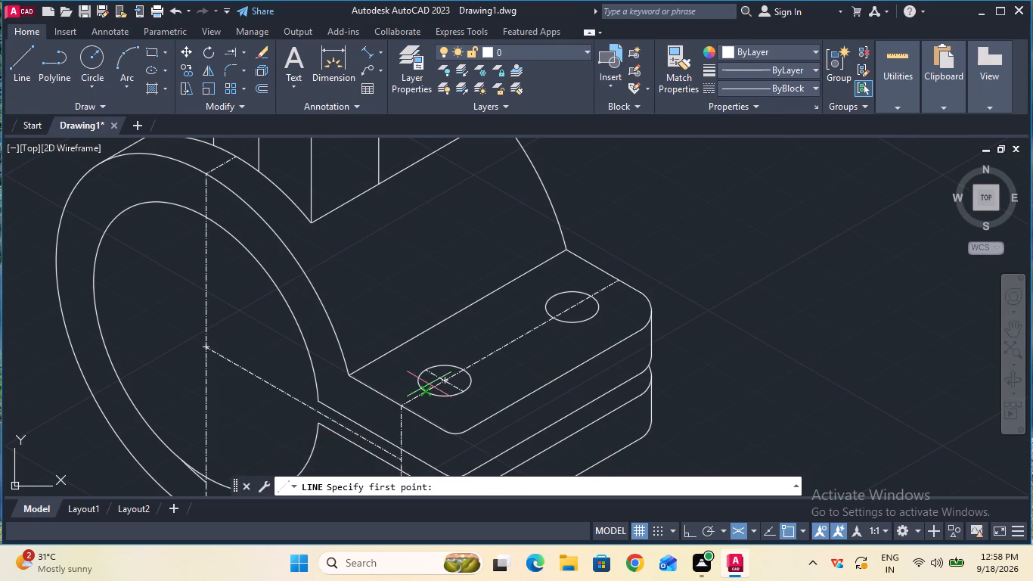
left_click(554, 381)
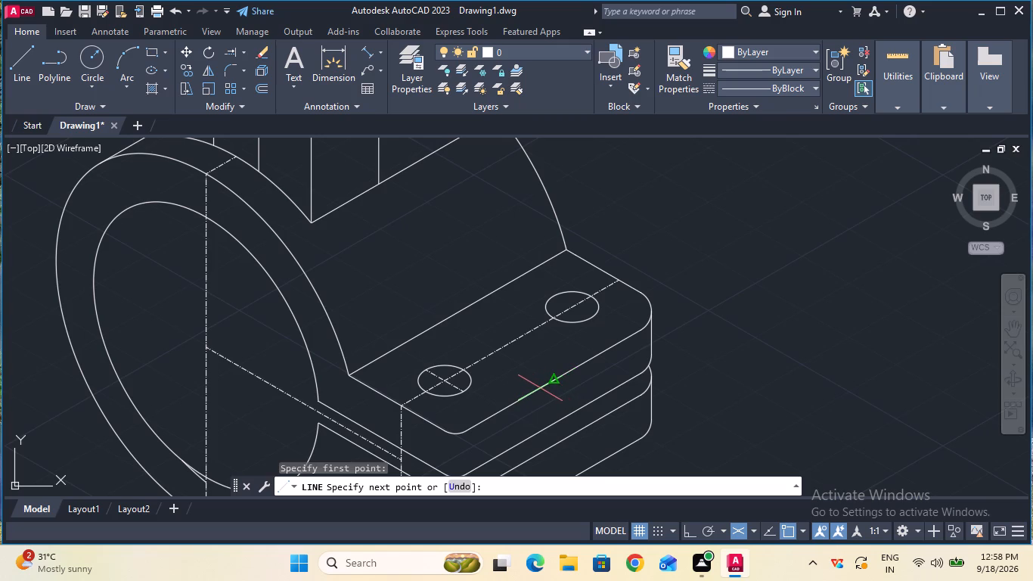
key("3")
key("Return")
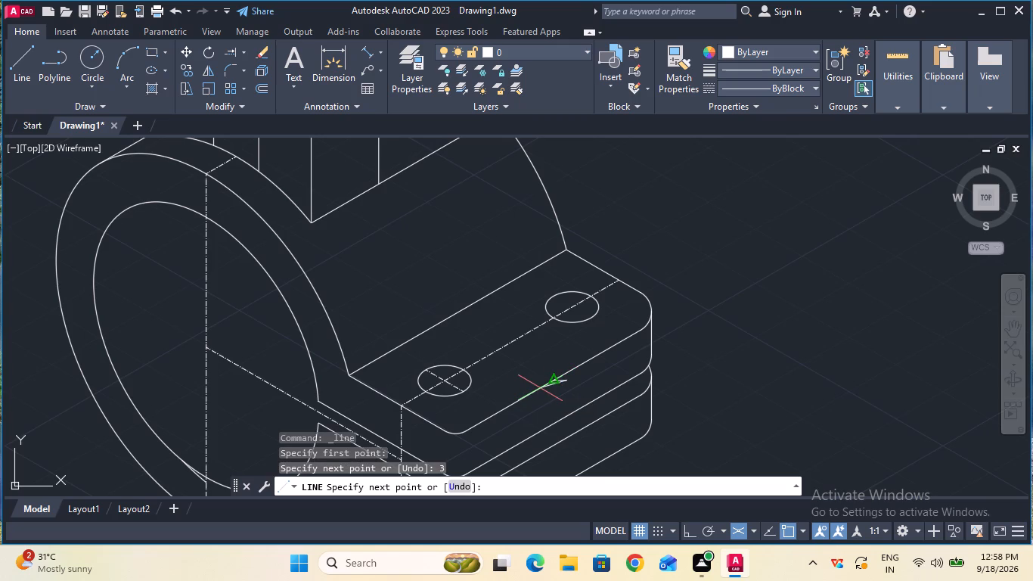
key("Escape")
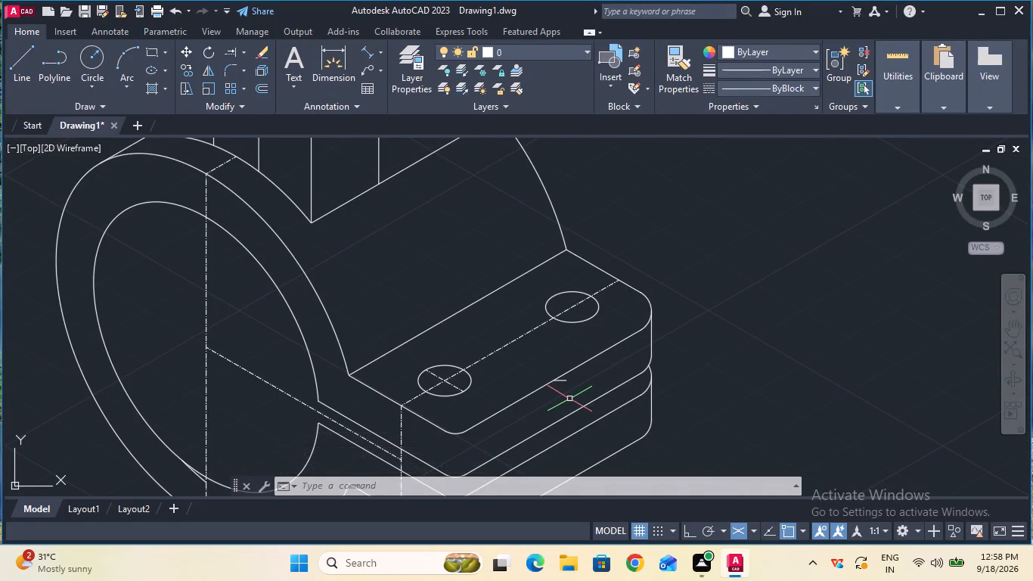
Erase the short 3 mm line at the midpoint of the upper lug's outer top edge.
left_click(567, 380)
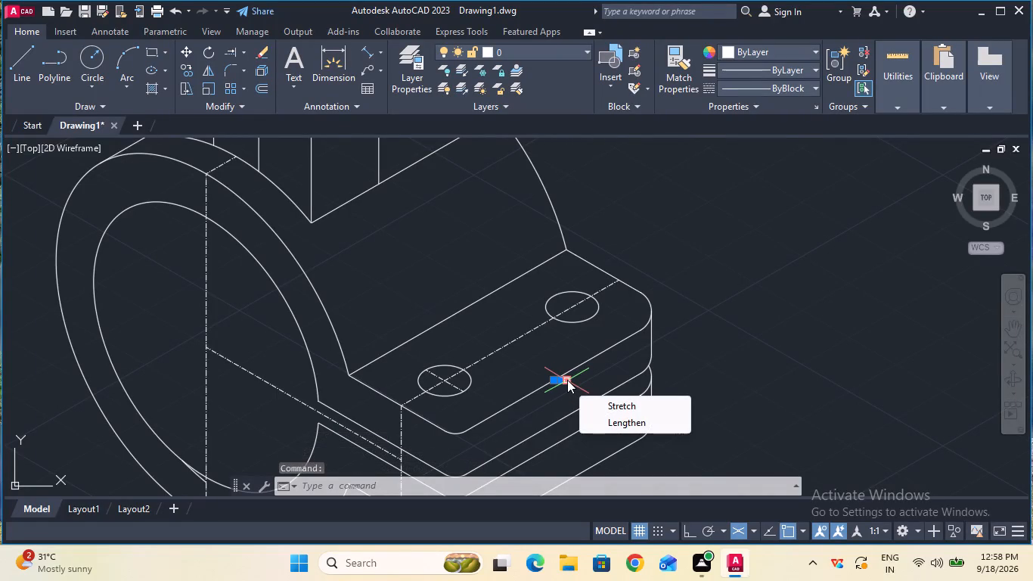
key("Delete")
key("Delete")
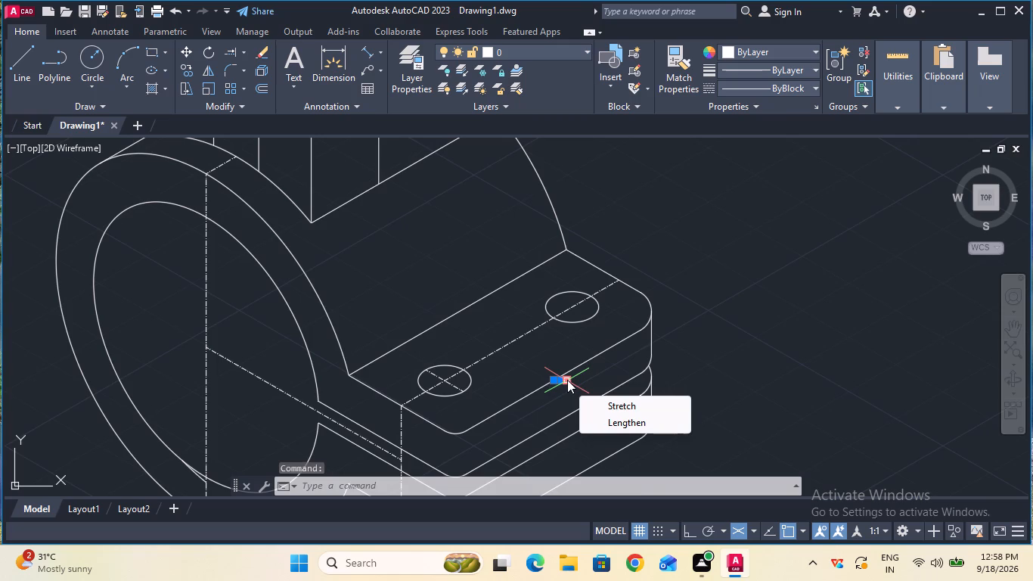
key("Escape")
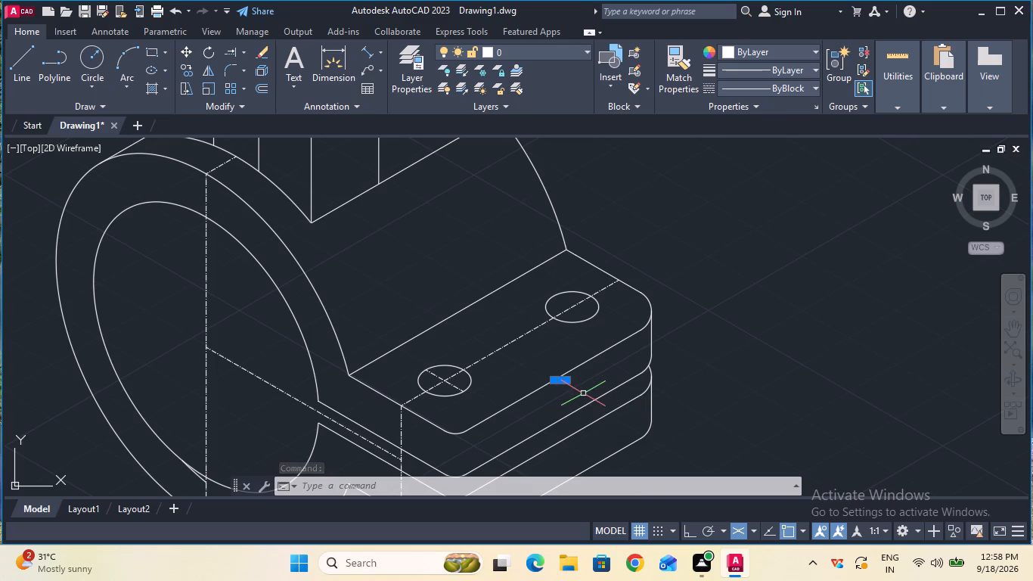
key("Delete")
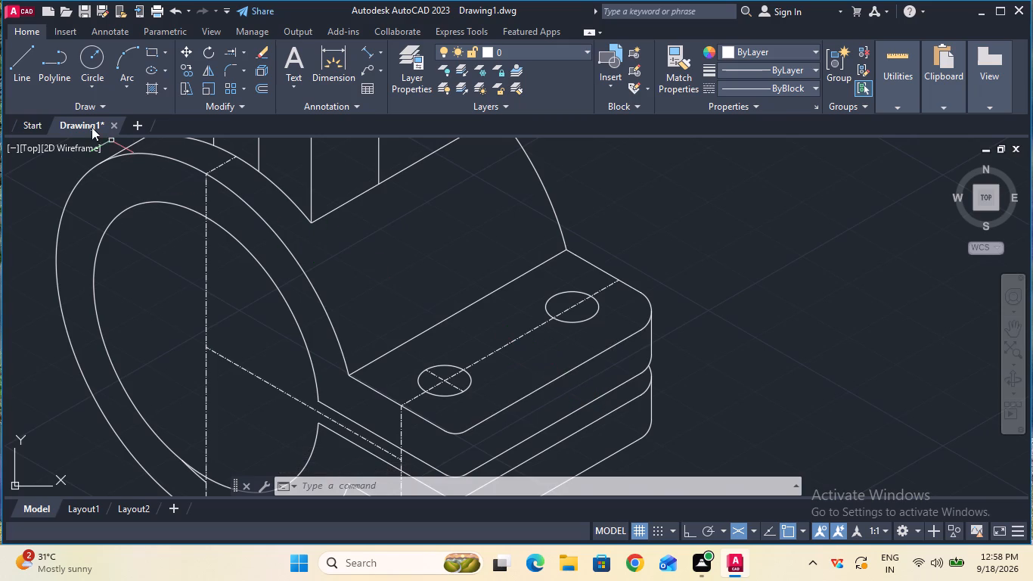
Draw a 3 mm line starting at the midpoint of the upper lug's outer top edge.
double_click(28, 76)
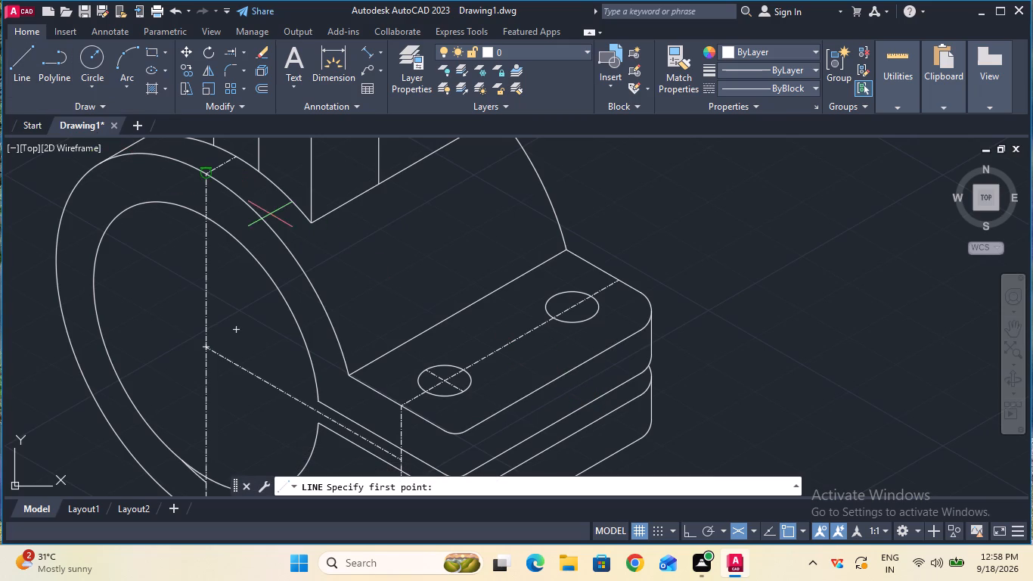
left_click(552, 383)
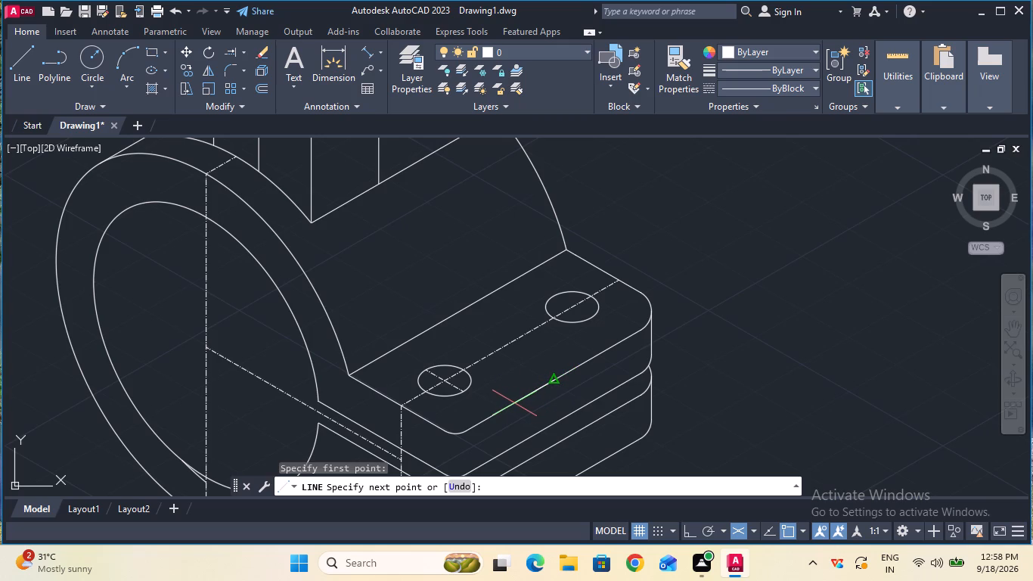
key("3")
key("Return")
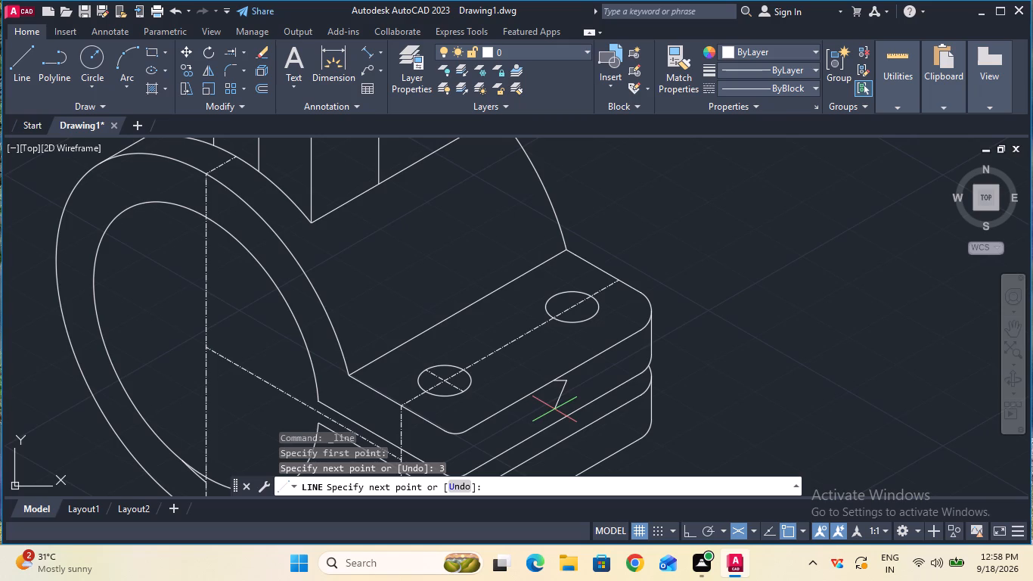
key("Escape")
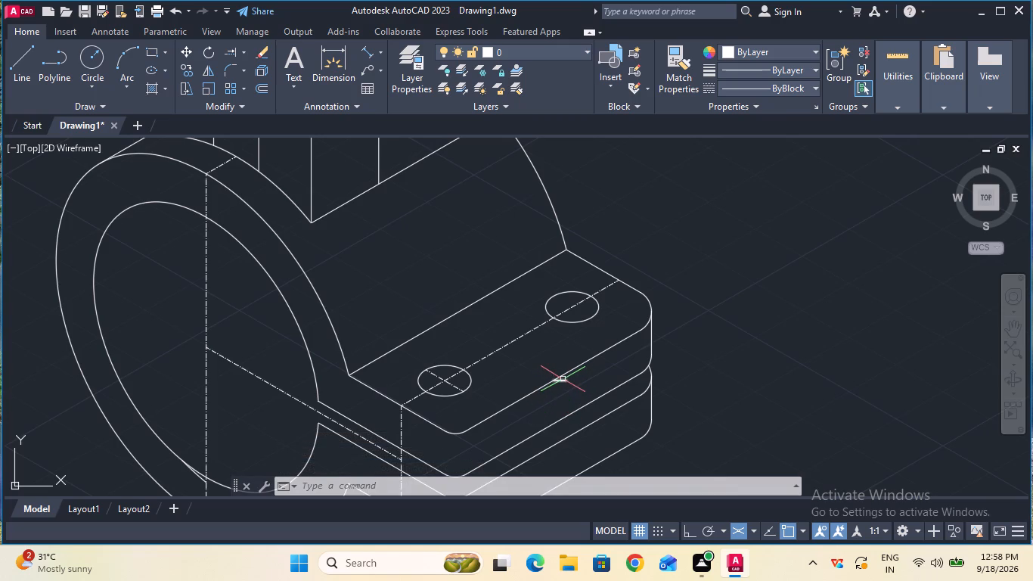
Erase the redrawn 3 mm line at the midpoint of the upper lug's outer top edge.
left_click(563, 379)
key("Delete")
Measure the straight part of the upper lug's outer top edge between its rounded corners with an aligned dimension.
left_click(26, 73)
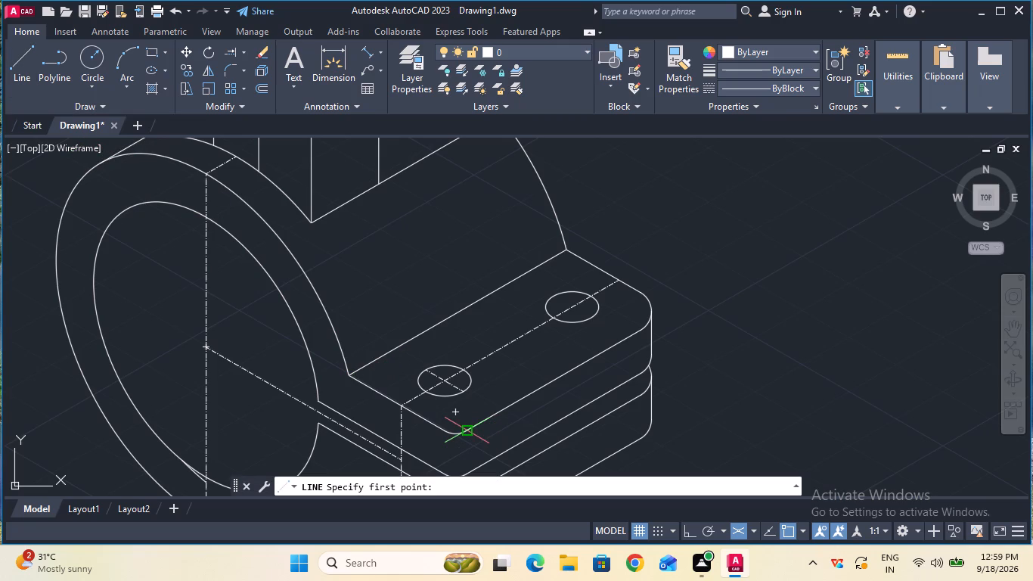
key("Escape")
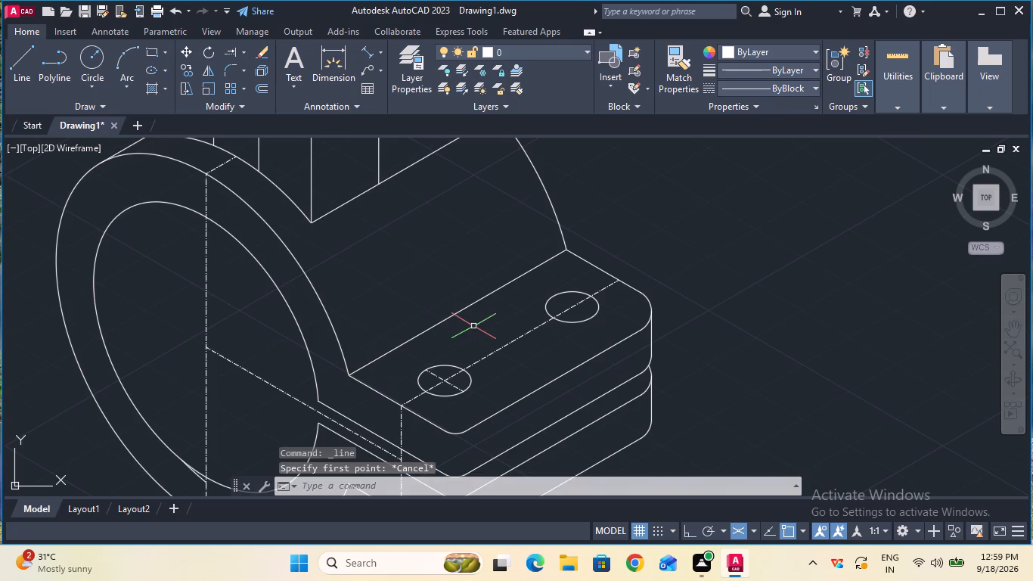
left_click(364, 51)
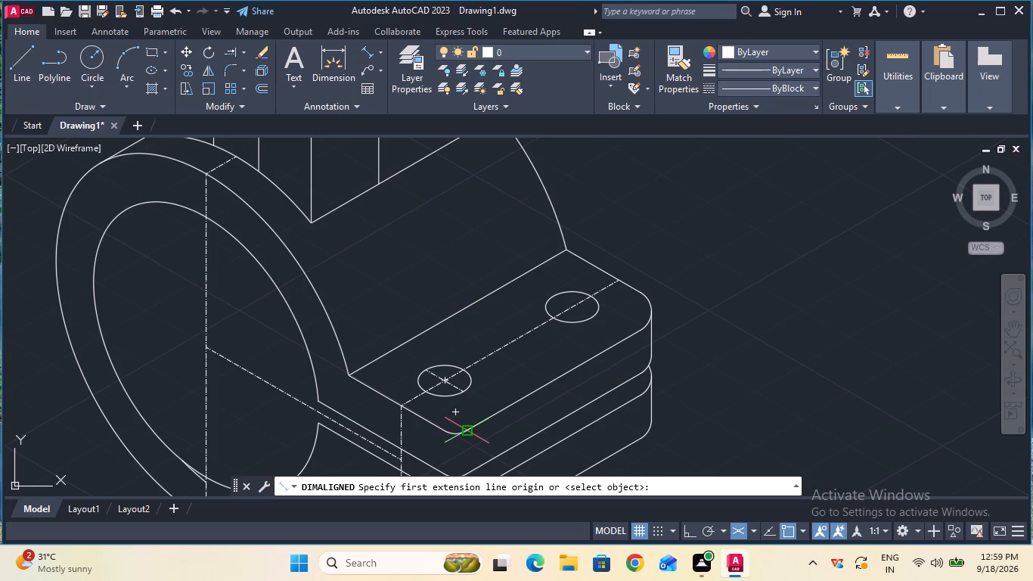
left_click(467, 433)
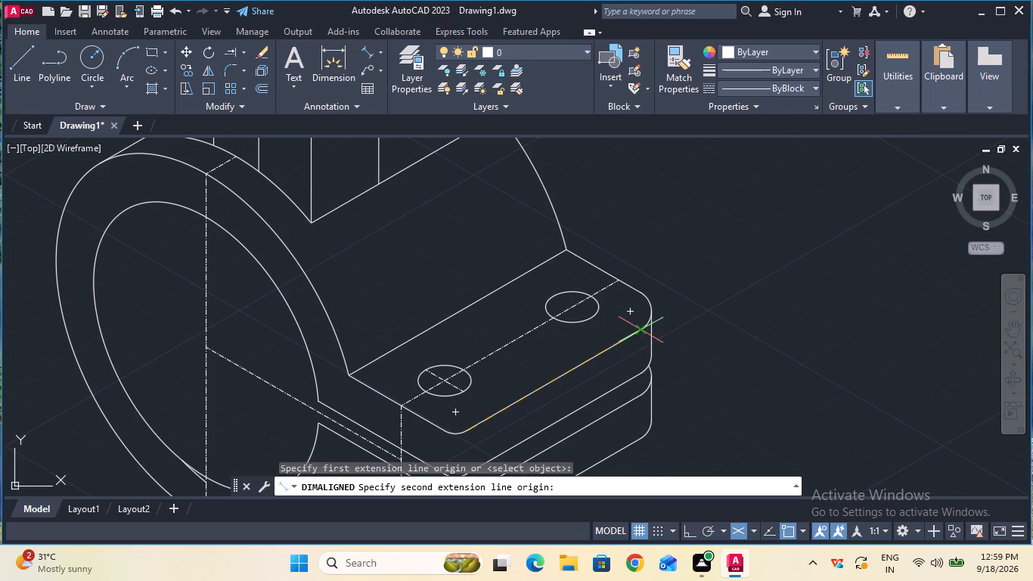
left_click(643, 331)
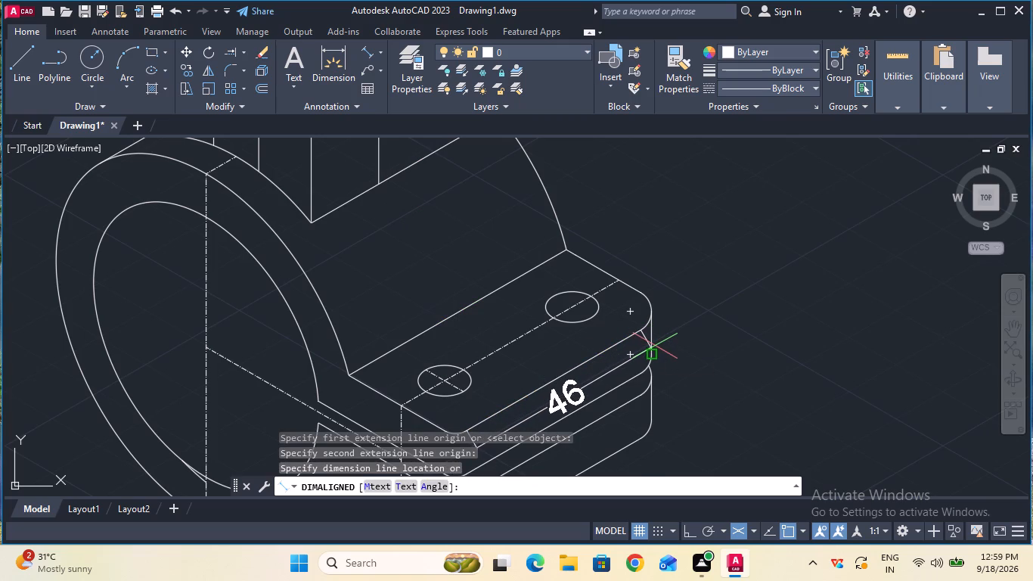
key("Escape")
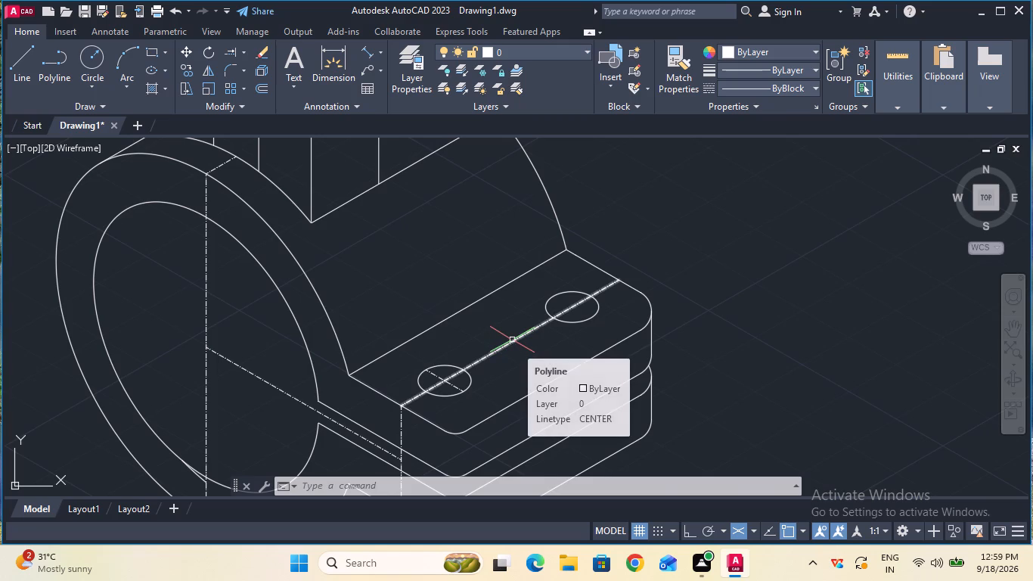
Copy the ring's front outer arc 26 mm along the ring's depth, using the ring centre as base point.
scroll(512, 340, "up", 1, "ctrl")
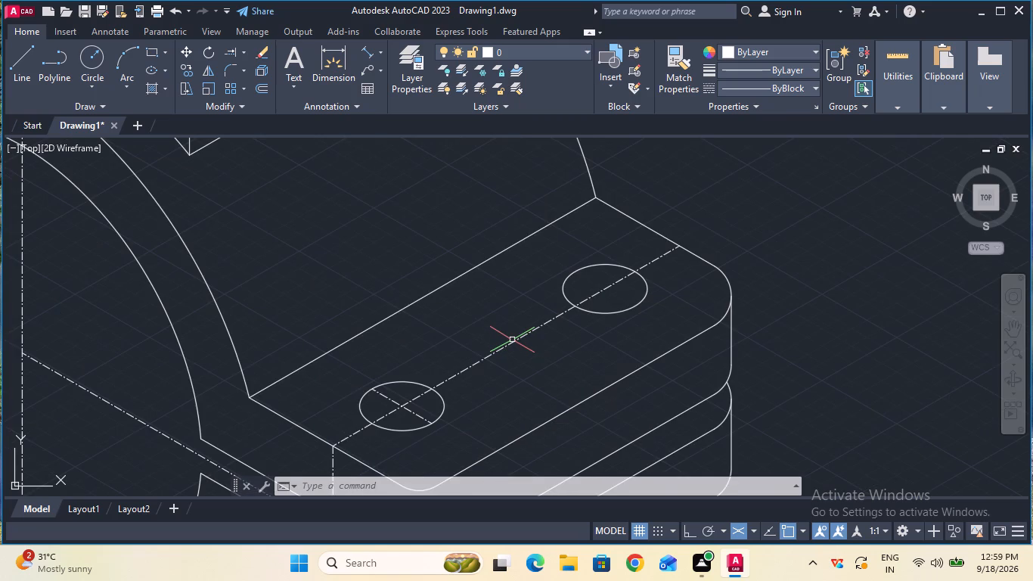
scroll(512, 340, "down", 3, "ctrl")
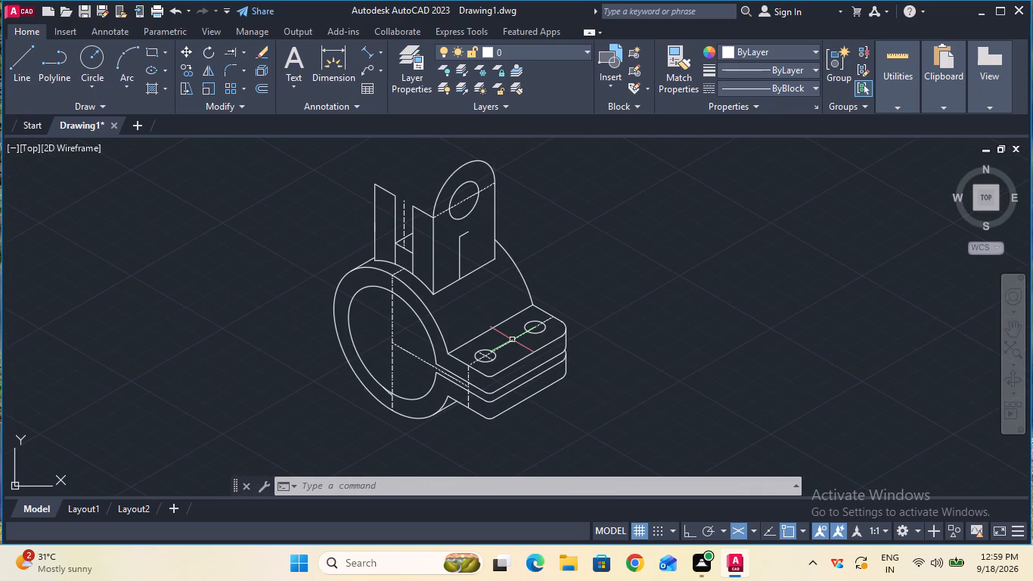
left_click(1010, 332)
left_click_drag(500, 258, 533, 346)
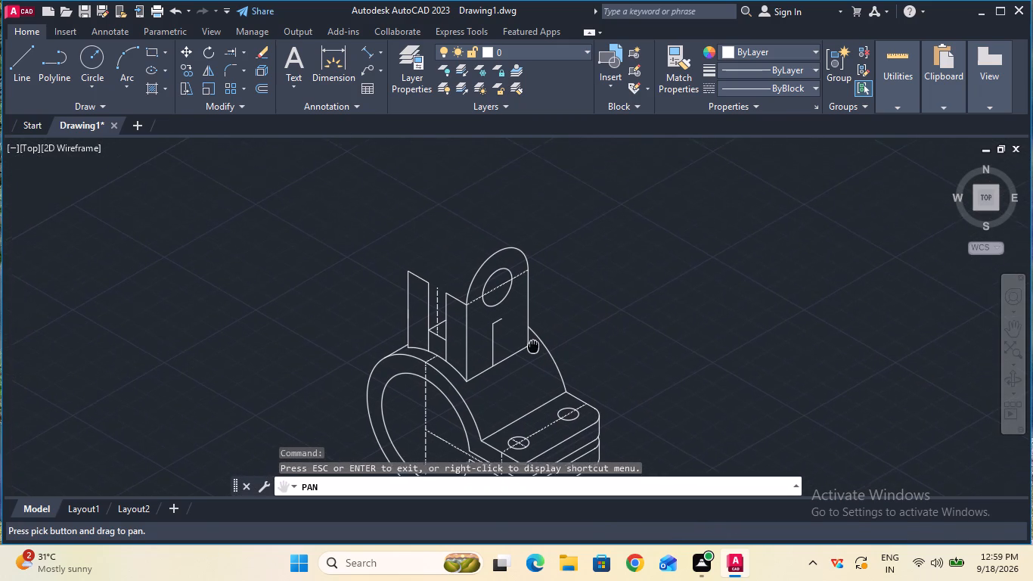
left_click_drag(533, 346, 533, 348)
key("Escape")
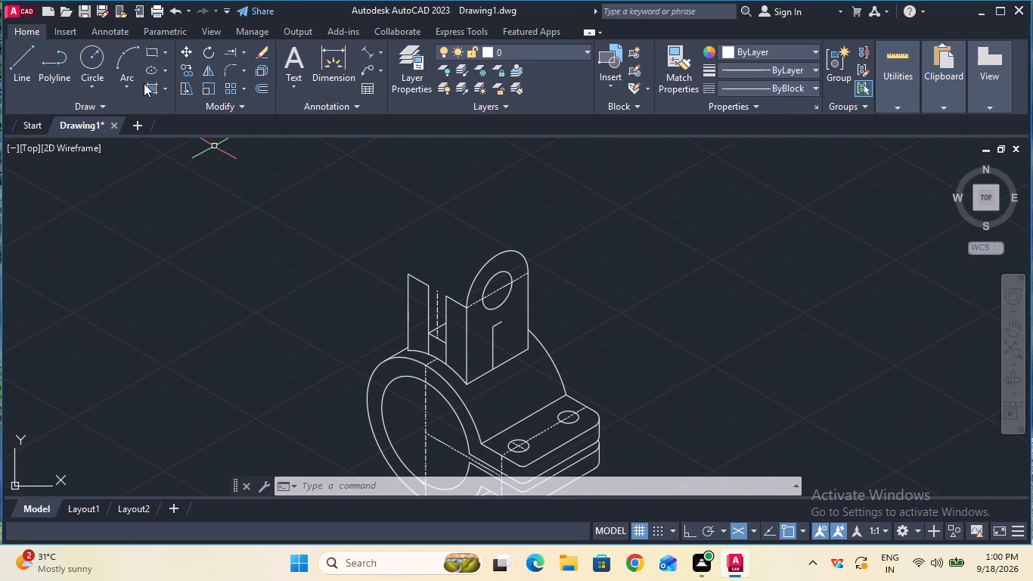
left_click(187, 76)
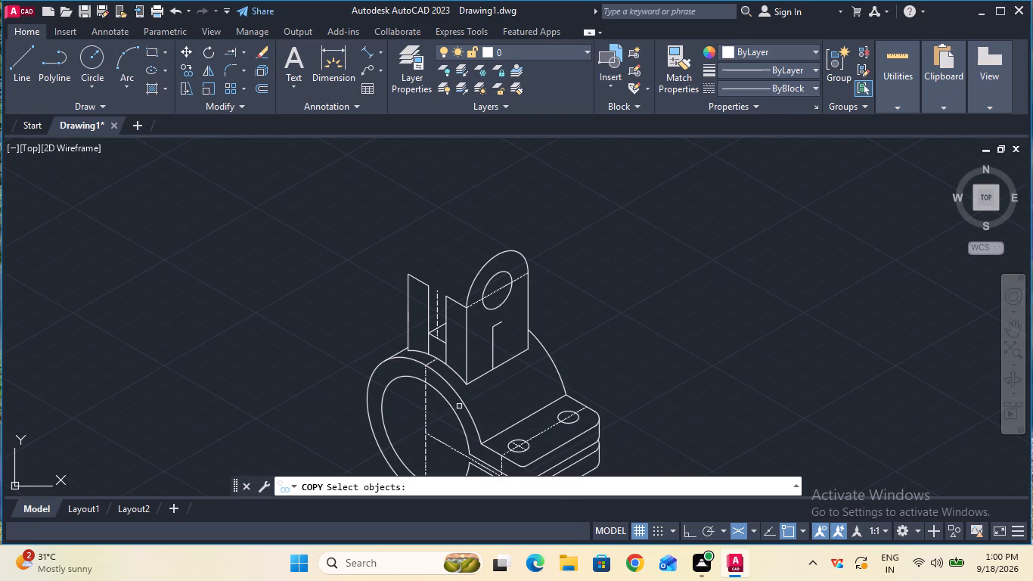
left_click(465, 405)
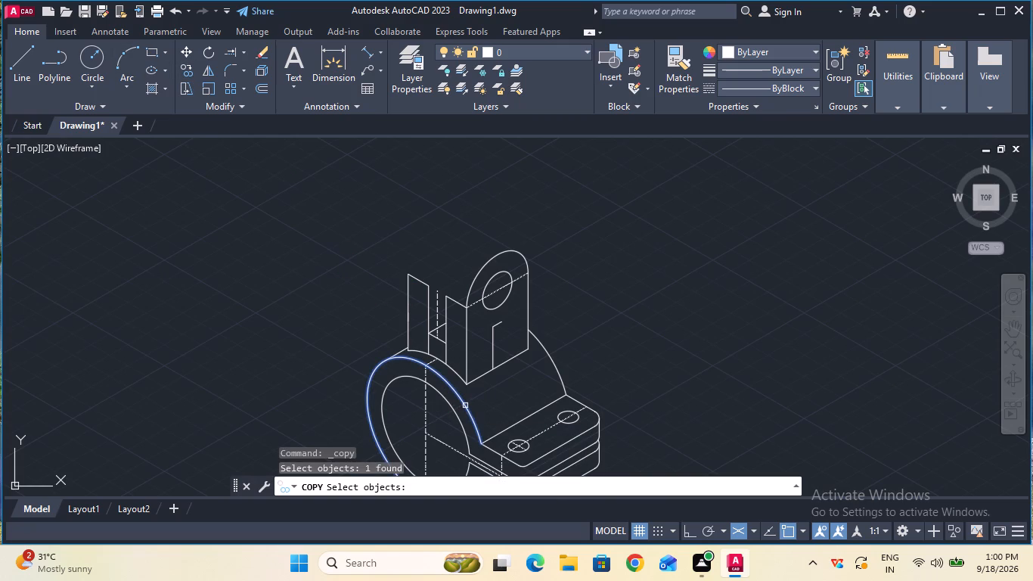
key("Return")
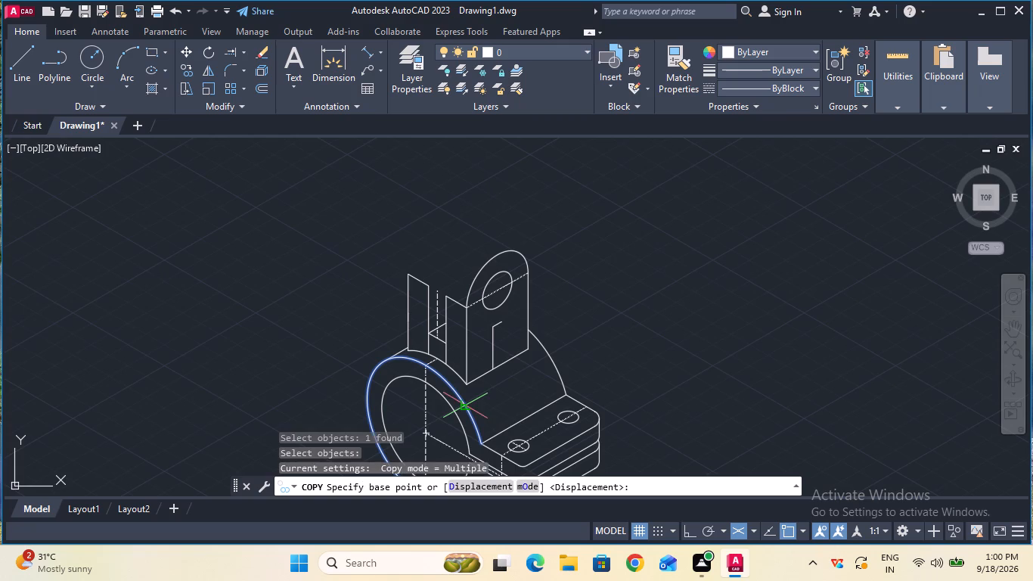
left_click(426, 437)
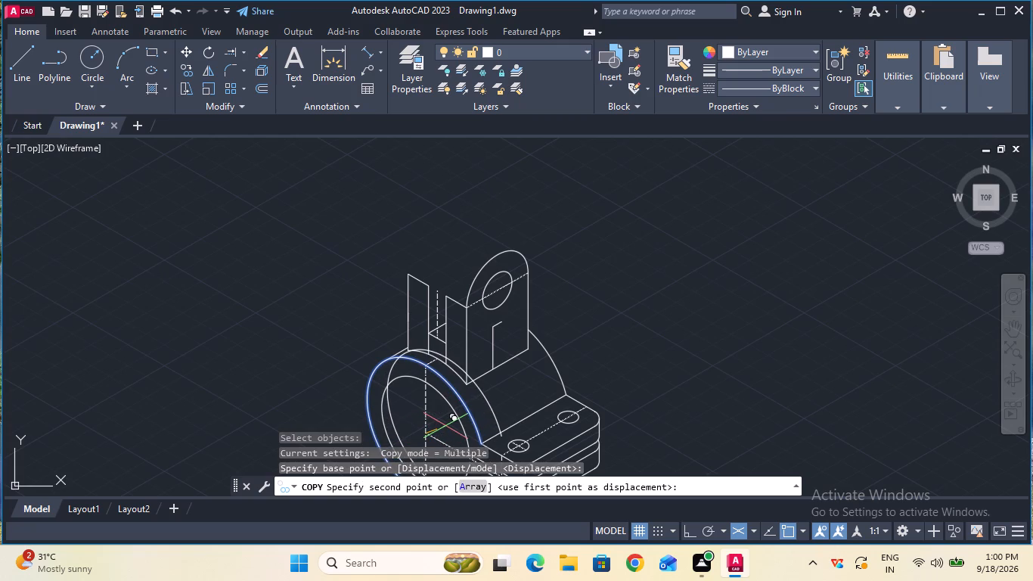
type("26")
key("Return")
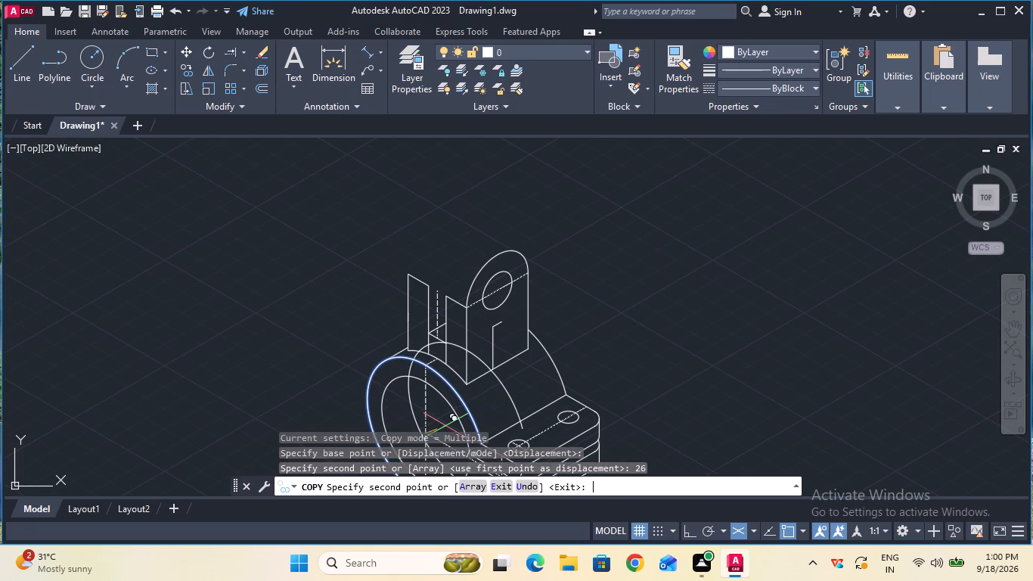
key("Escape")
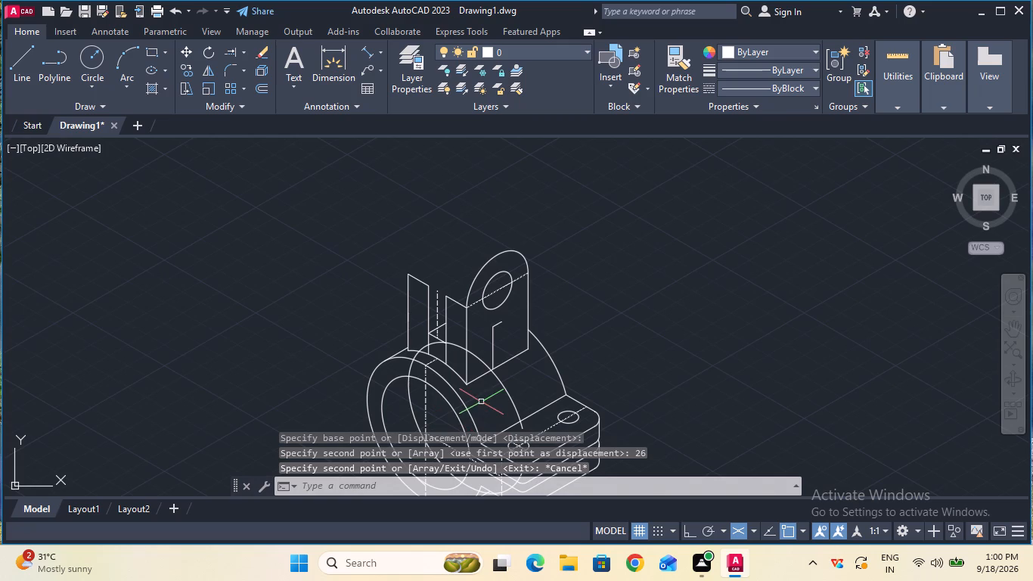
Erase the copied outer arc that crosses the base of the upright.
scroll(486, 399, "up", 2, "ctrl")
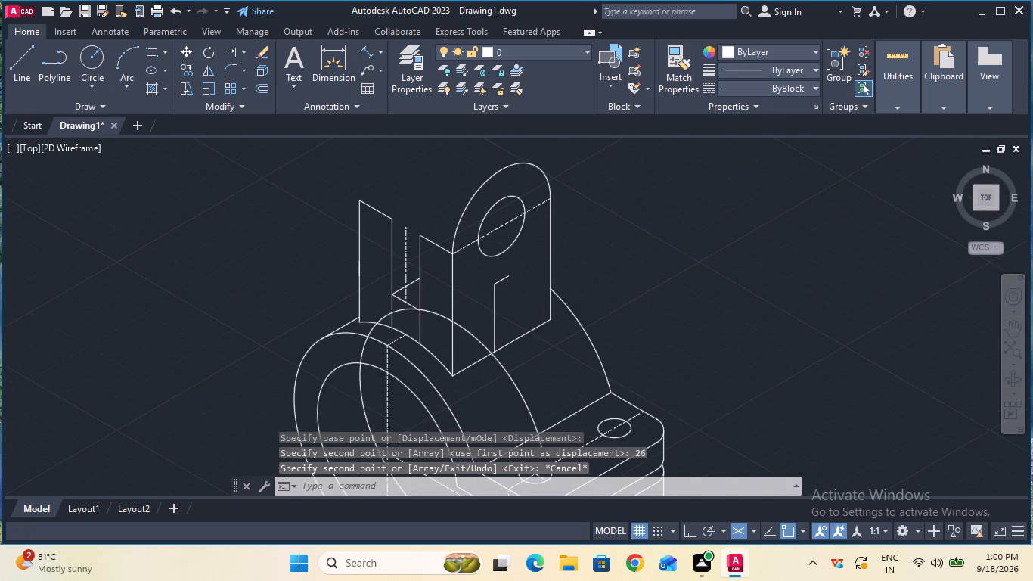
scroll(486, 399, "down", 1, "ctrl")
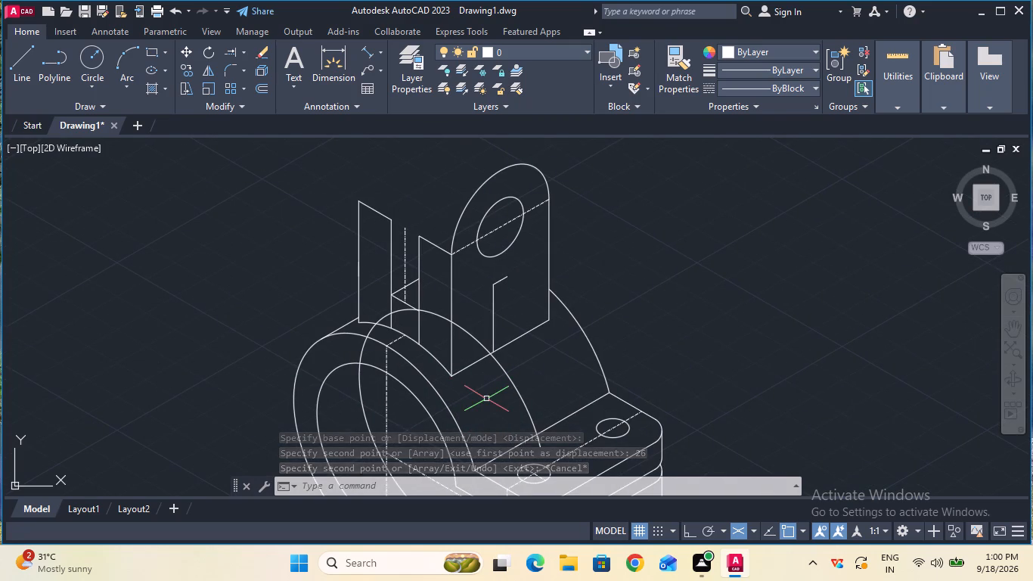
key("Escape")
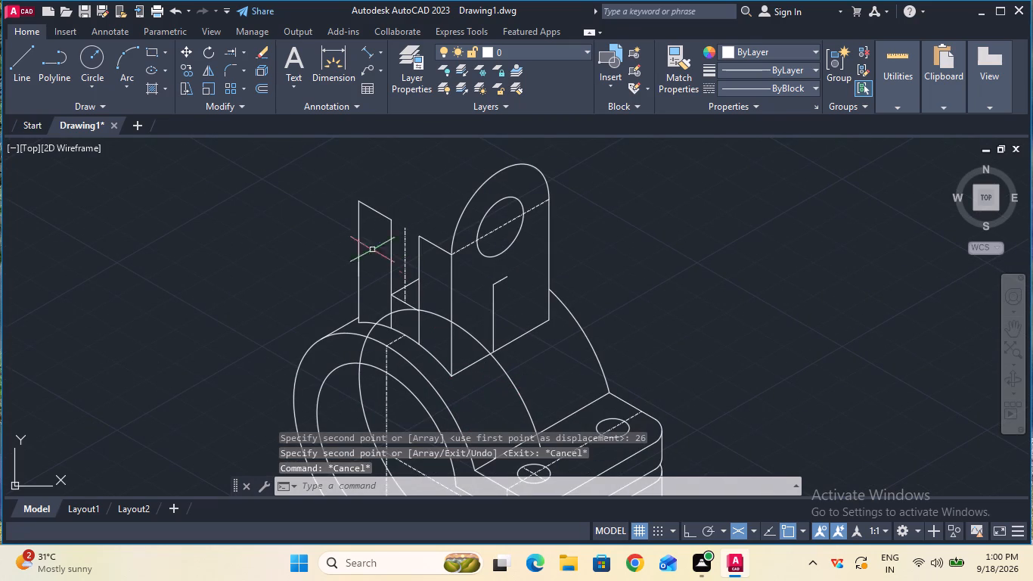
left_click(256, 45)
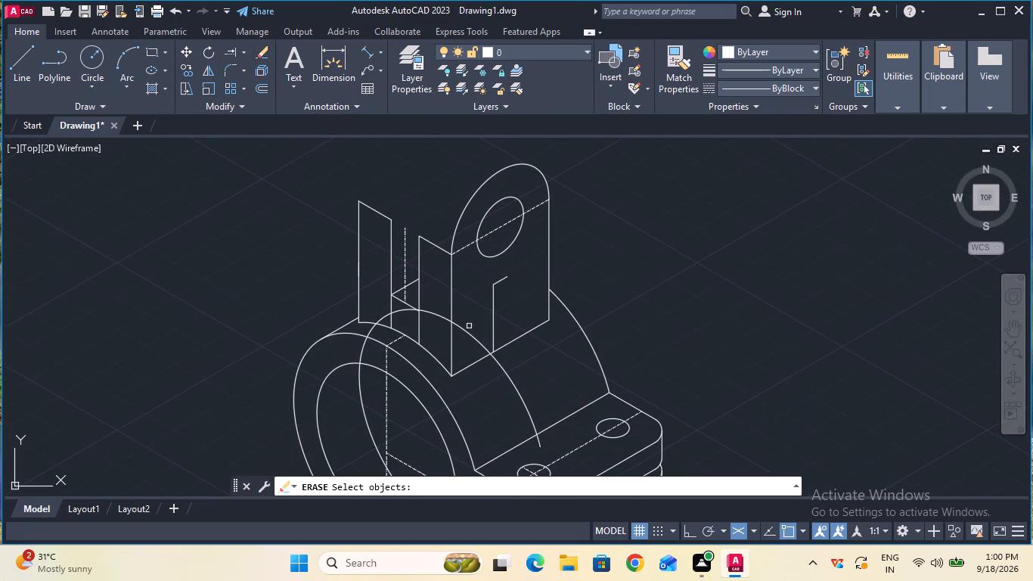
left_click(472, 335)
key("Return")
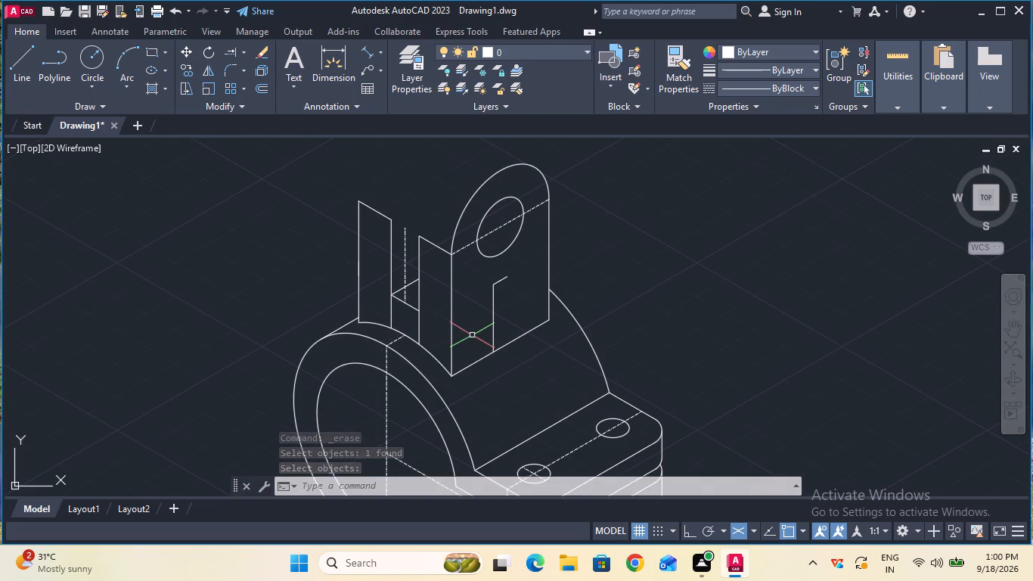
Measure the aligned distance from the ring's front outer arc to the foot of the slot's vertical edge on the upright.
left_click(370, 53)
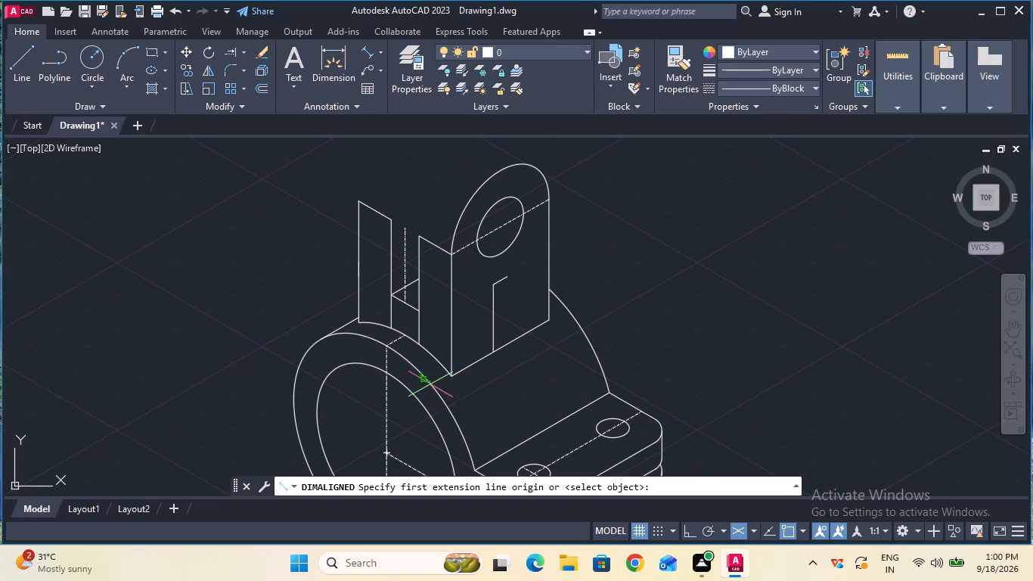
left_click(420, 381)
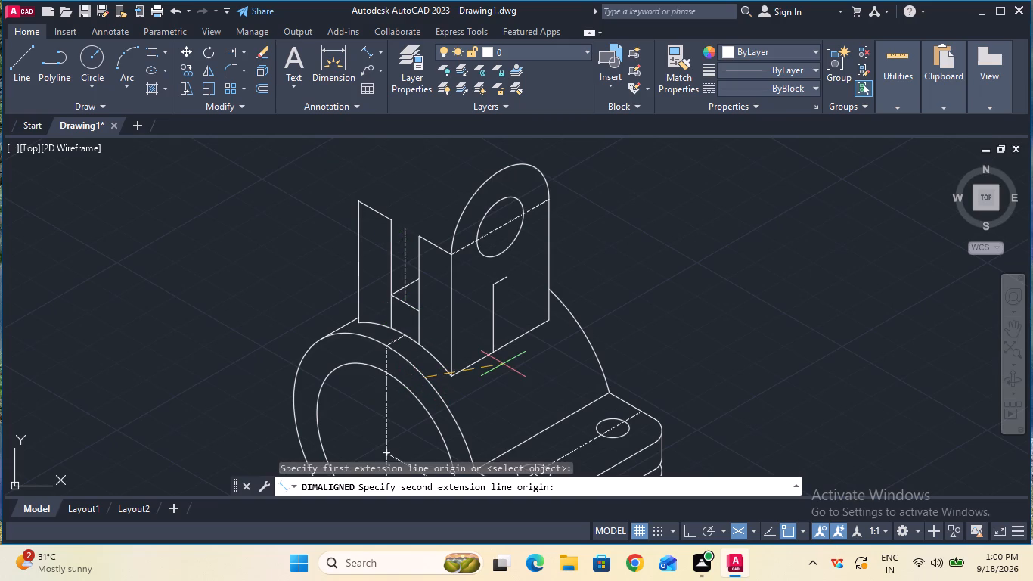
left_click(492, 352)
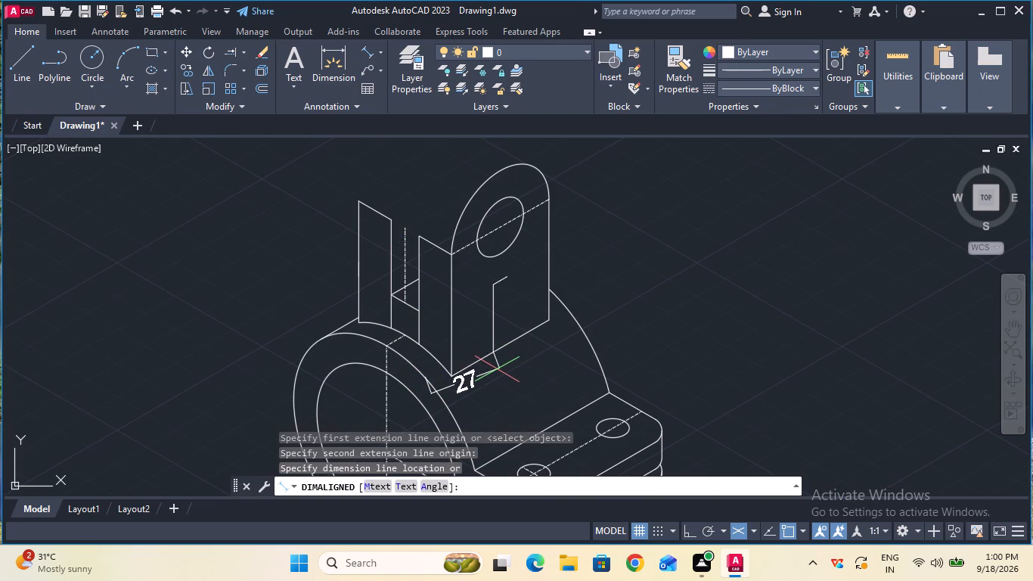
key("Escape")
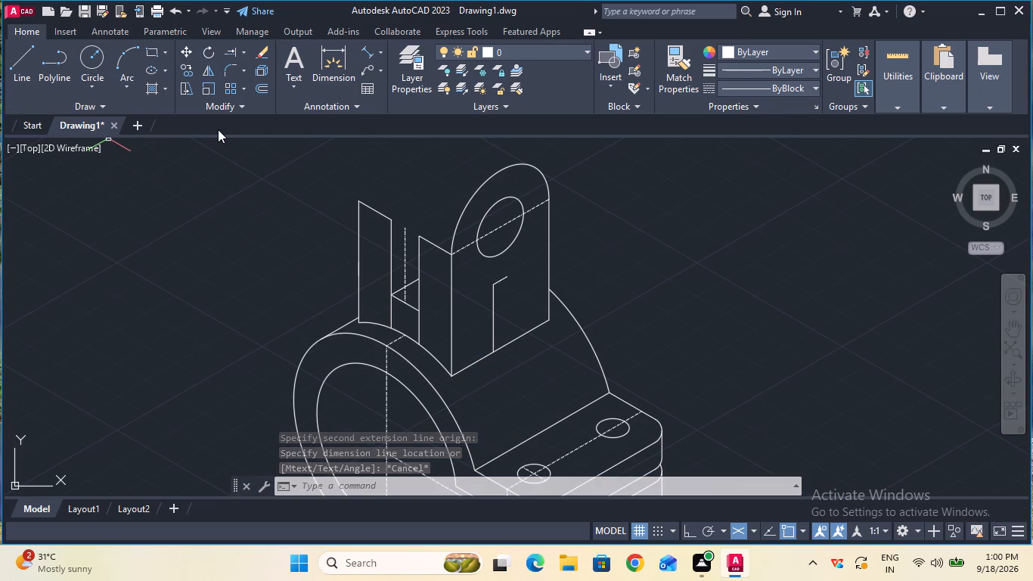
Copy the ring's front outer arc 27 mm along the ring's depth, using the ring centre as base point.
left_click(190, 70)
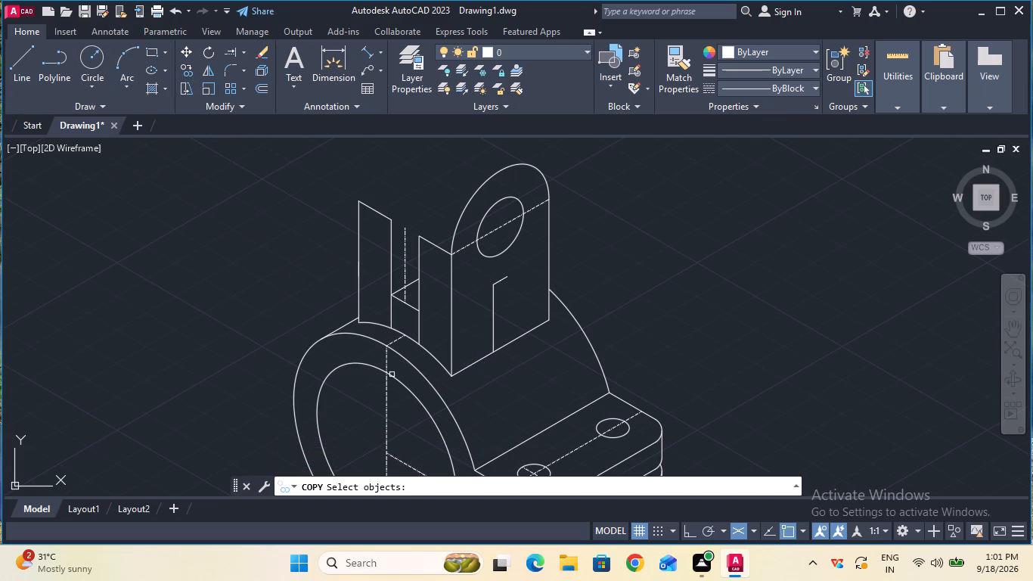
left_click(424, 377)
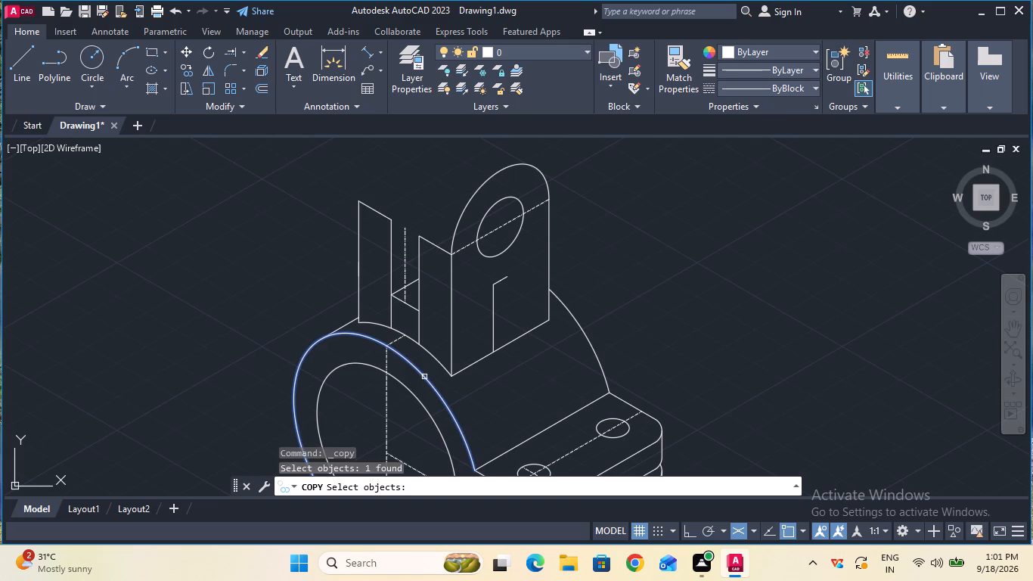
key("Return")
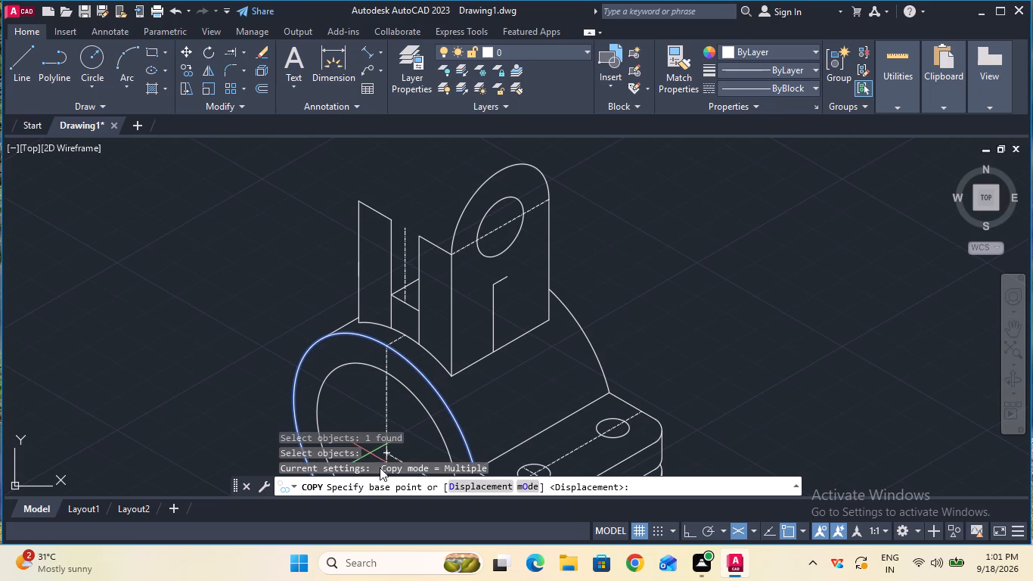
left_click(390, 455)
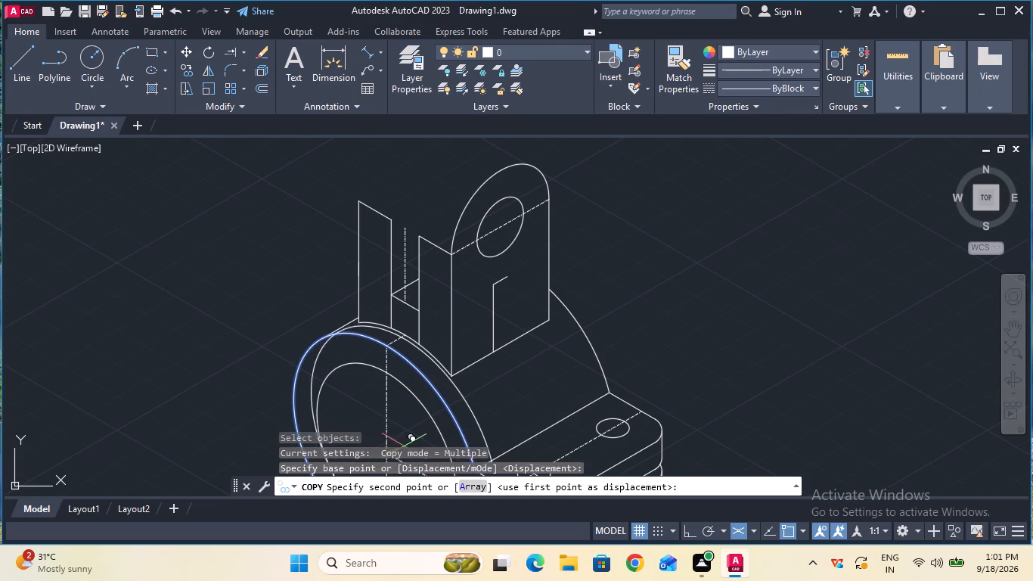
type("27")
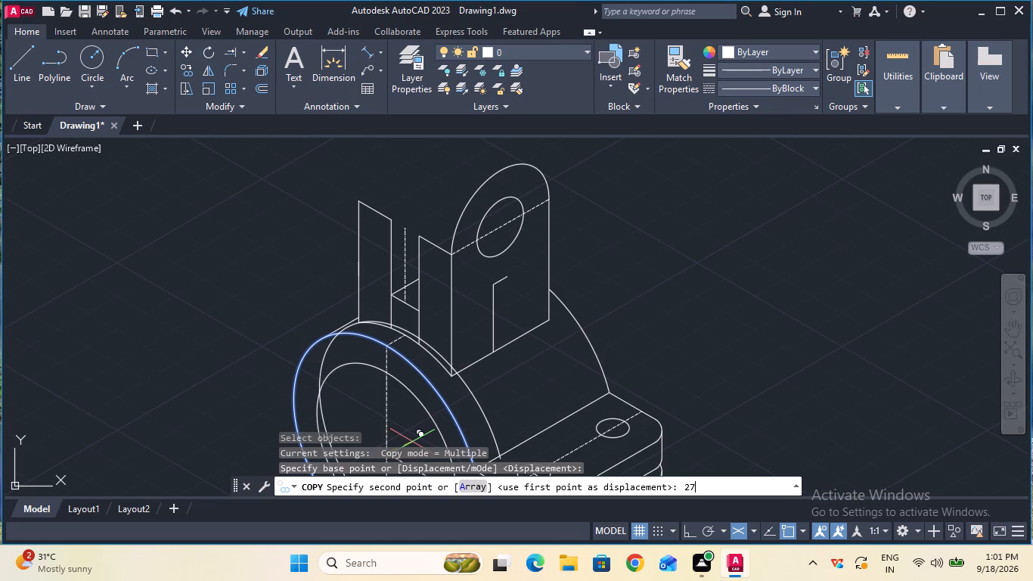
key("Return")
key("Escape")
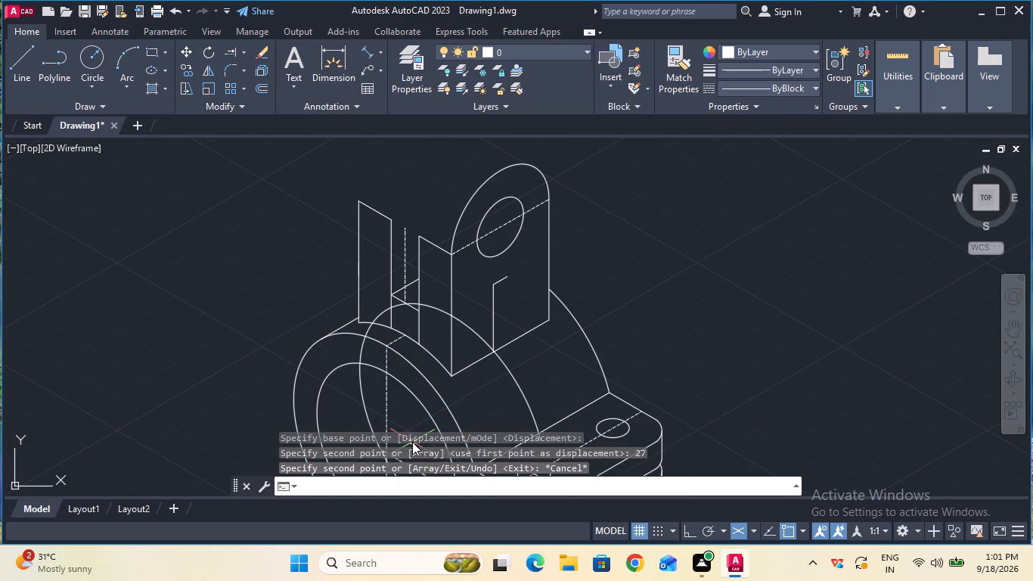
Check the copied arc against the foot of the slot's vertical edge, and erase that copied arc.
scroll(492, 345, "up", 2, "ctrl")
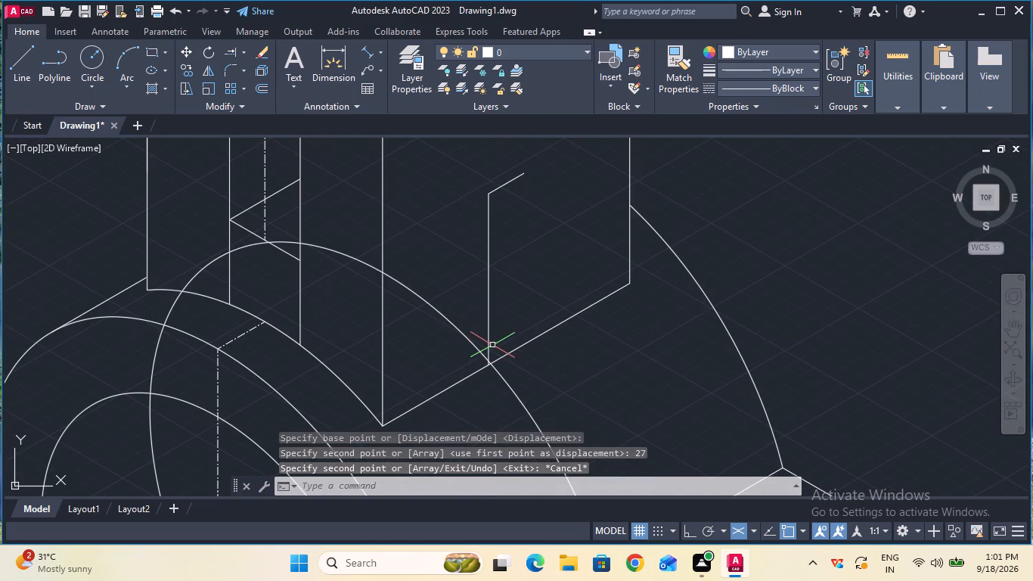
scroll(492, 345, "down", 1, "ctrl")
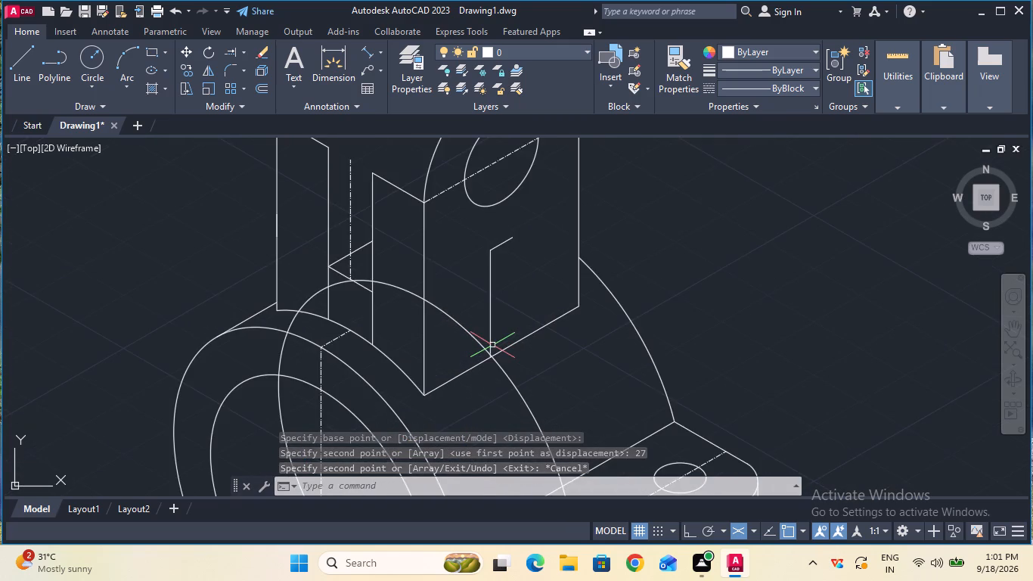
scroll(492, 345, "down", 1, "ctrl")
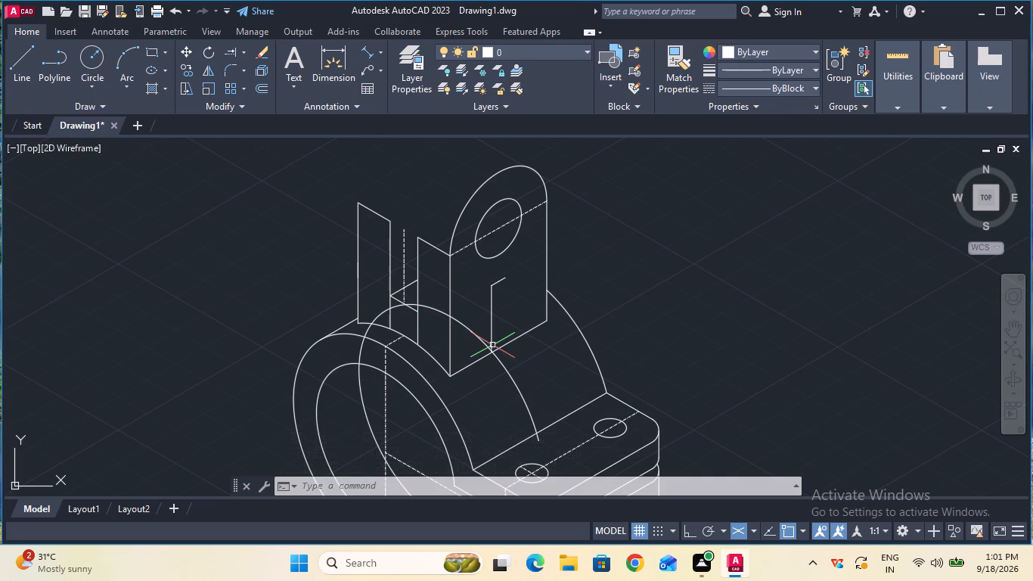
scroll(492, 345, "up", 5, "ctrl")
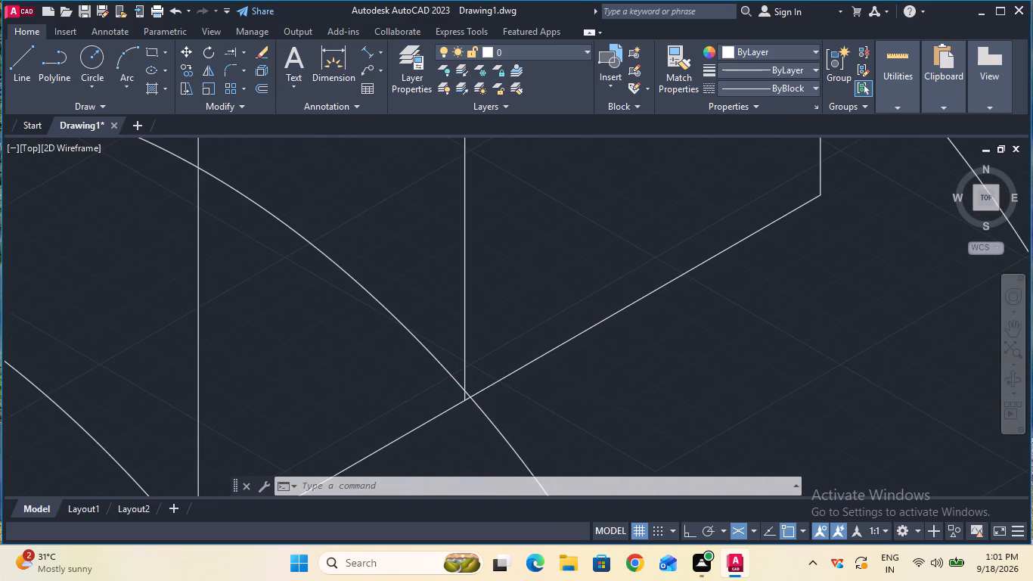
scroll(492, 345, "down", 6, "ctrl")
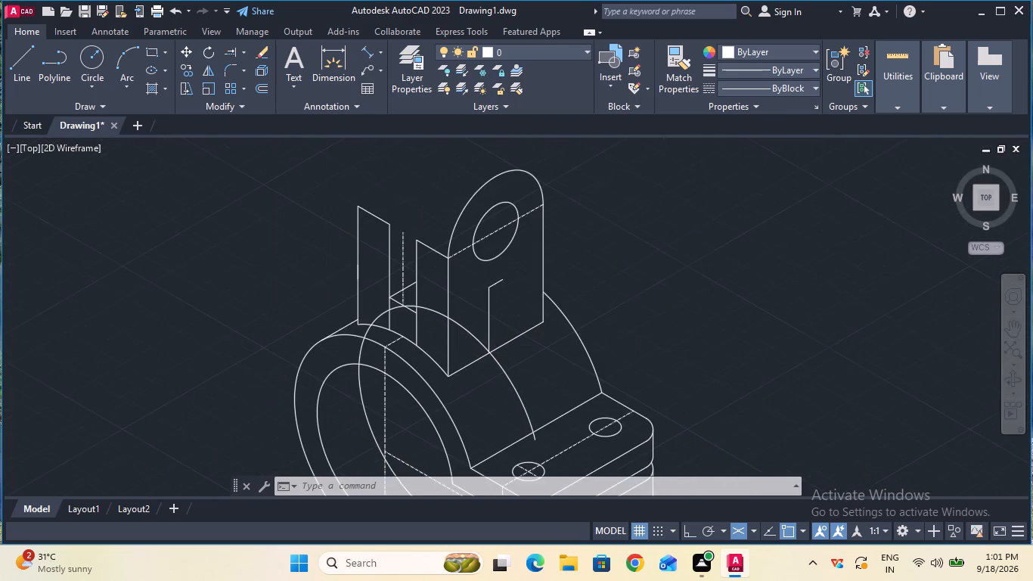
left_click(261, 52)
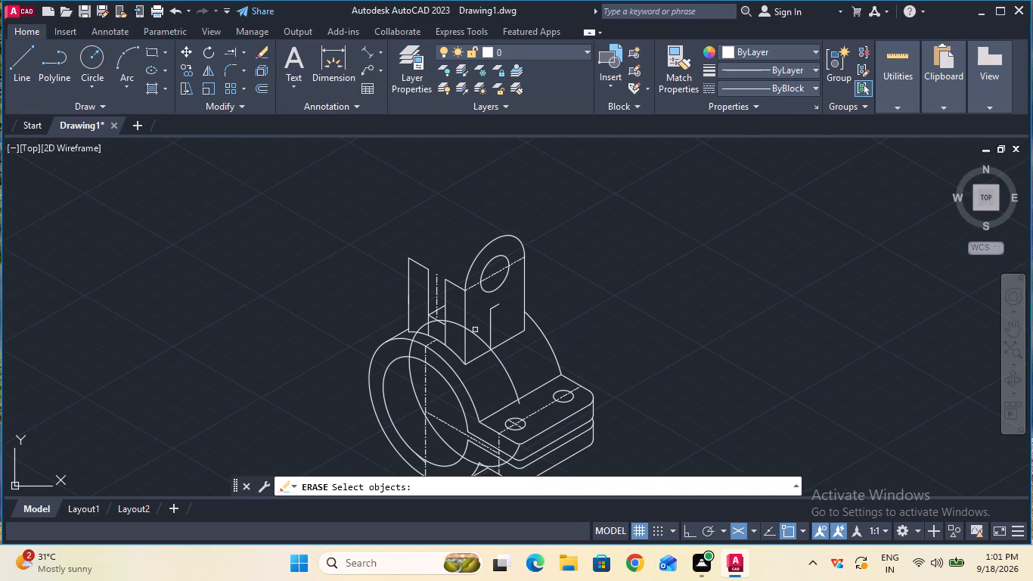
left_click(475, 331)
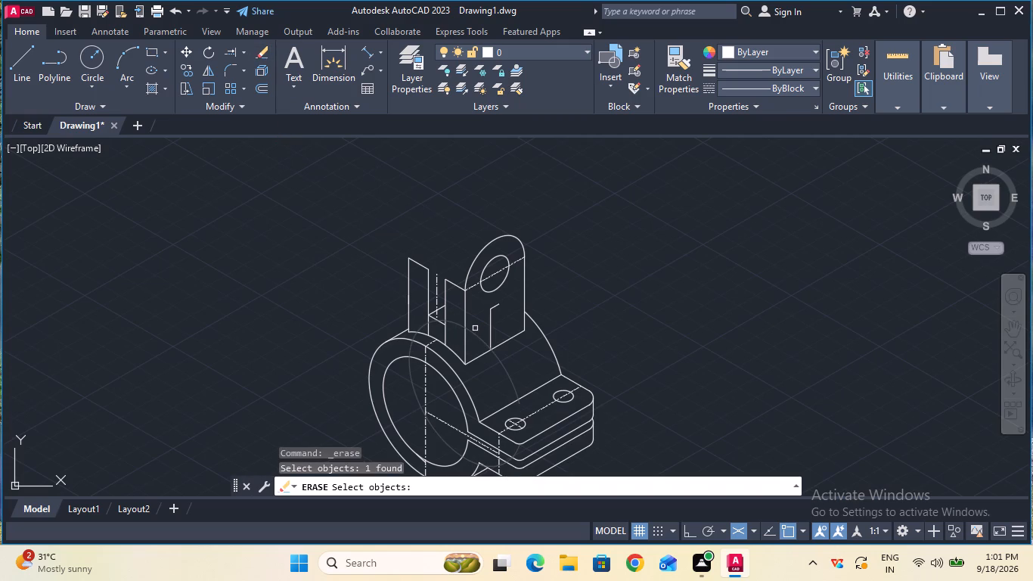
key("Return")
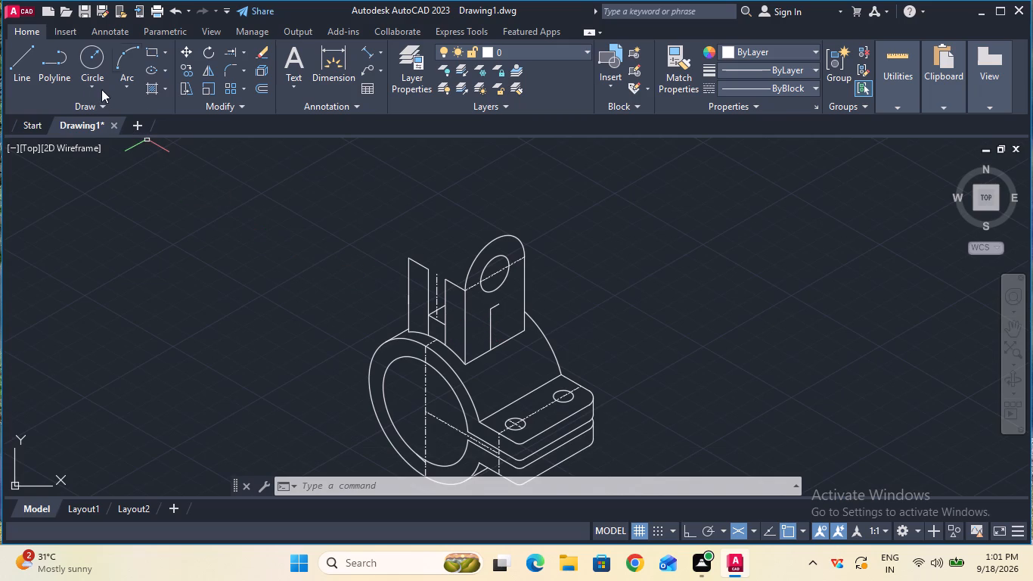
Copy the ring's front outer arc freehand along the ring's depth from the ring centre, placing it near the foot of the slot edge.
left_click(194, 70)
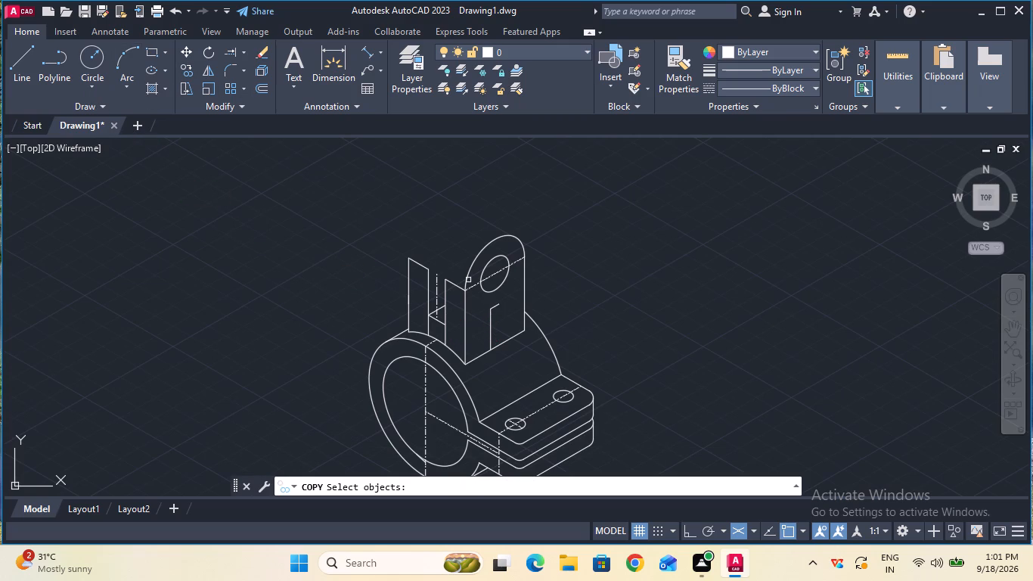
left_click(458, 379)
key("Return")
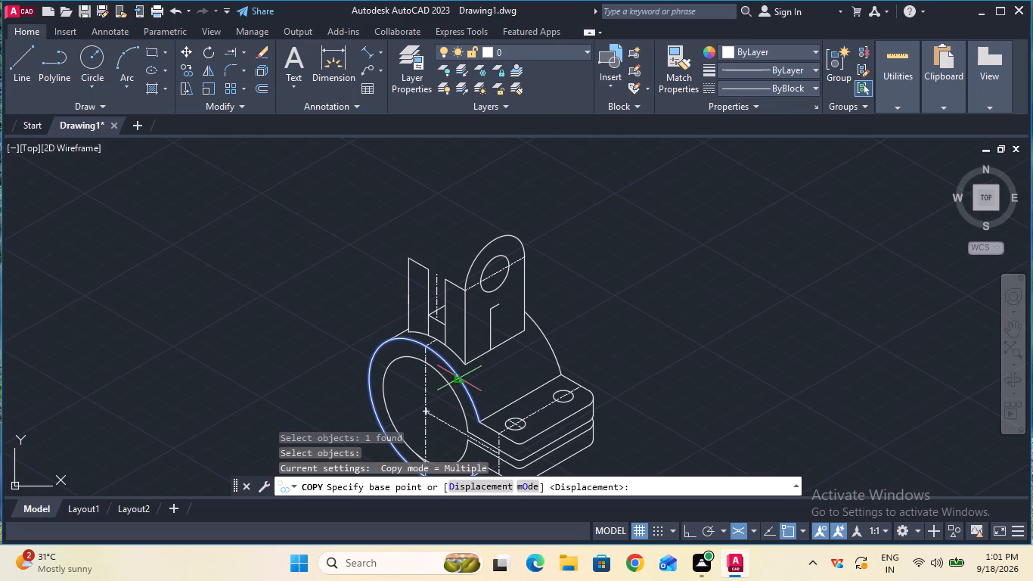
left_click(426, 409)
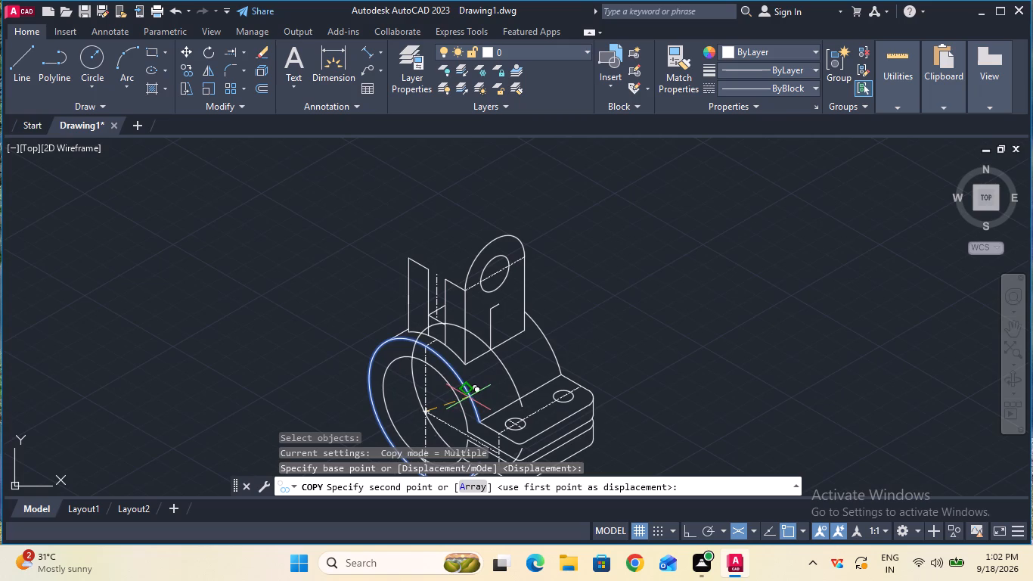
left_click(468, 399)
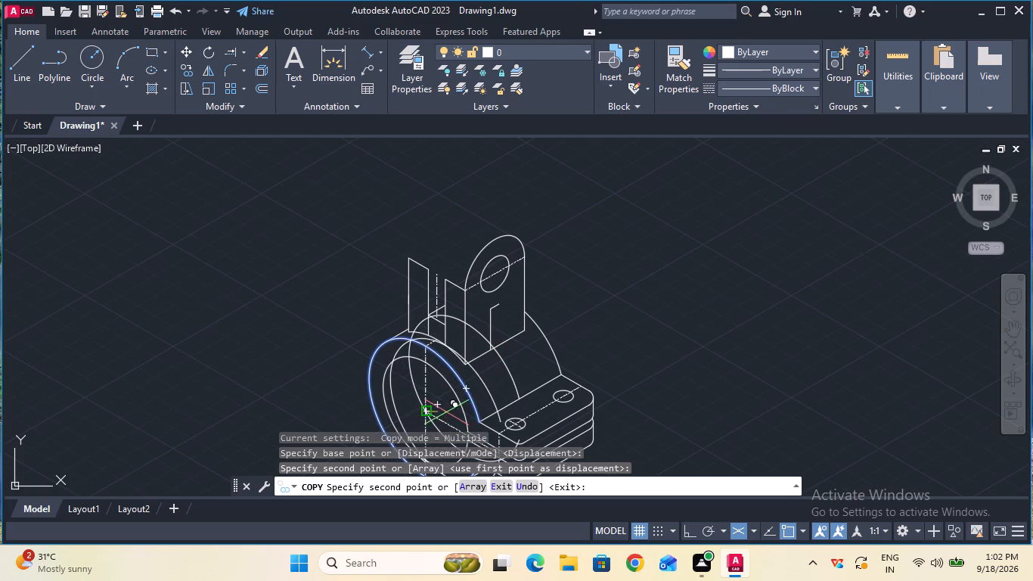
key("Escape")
Measure the gap along the upright's base edge between the slot edge's foot and the copied arc.
scroll(495, 374, "up", 3, "ctrl")
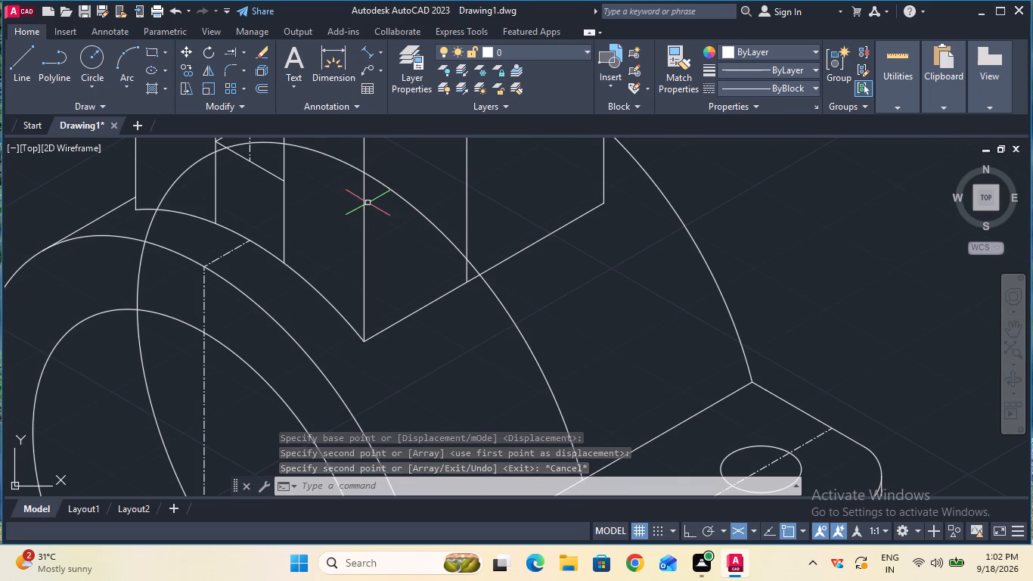
left_click(364, 57)
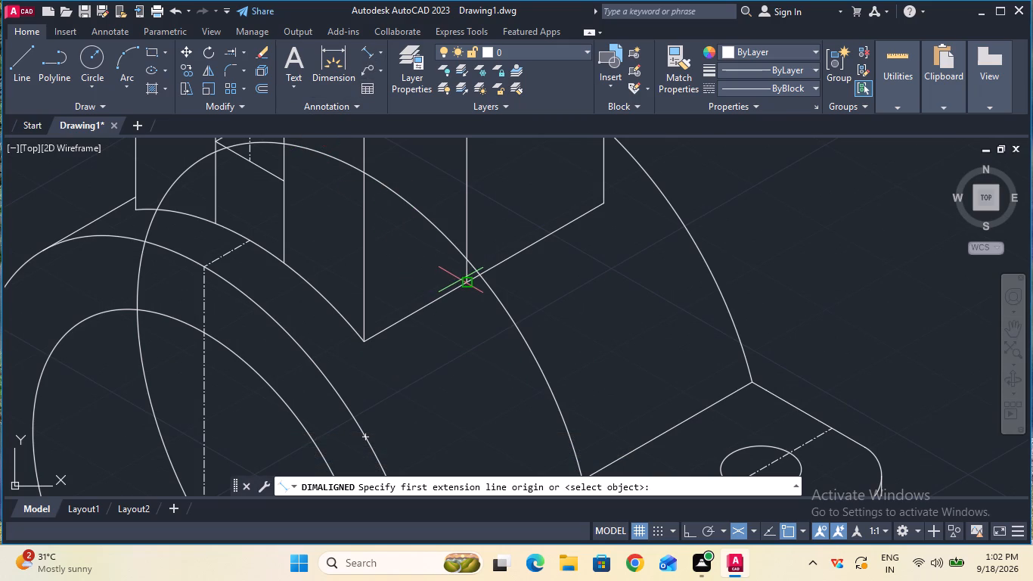
left_click(466, 281)
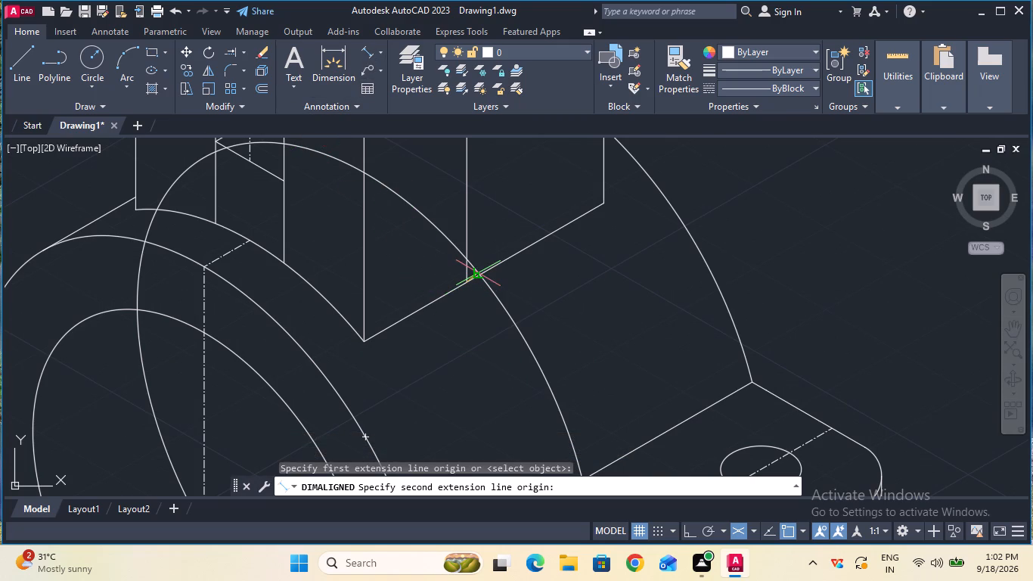
left_click(478, 275)
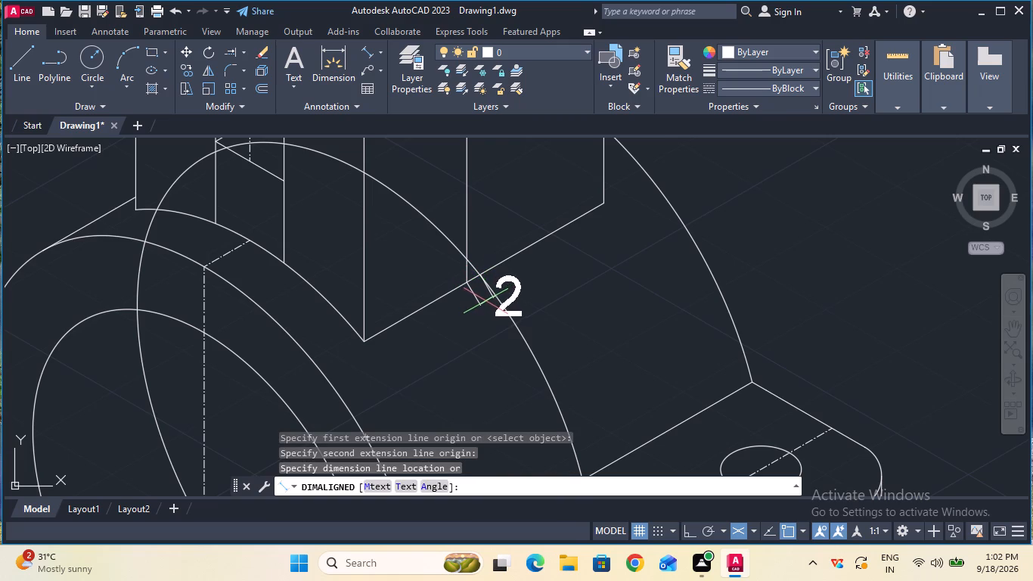
key("Escape")
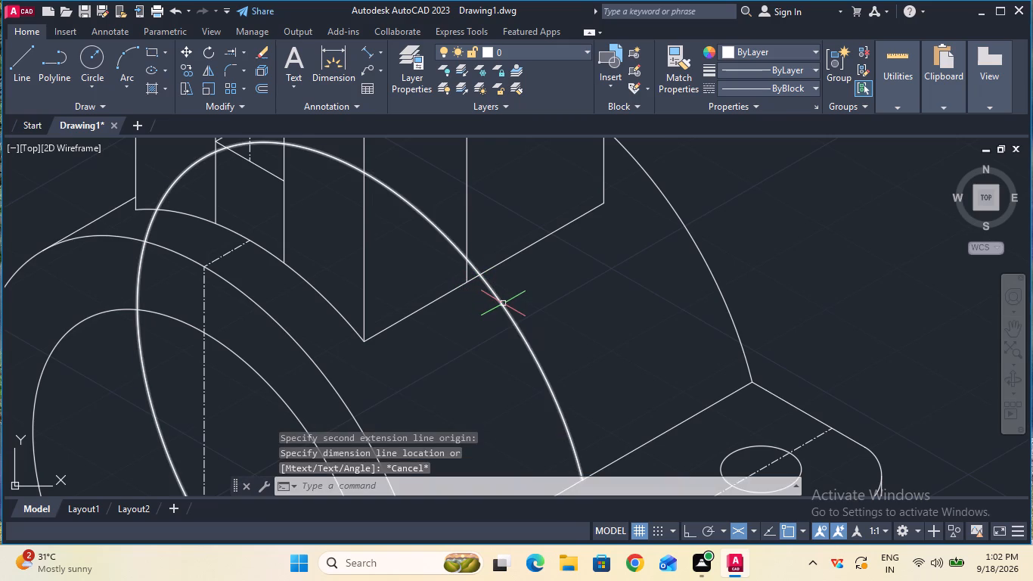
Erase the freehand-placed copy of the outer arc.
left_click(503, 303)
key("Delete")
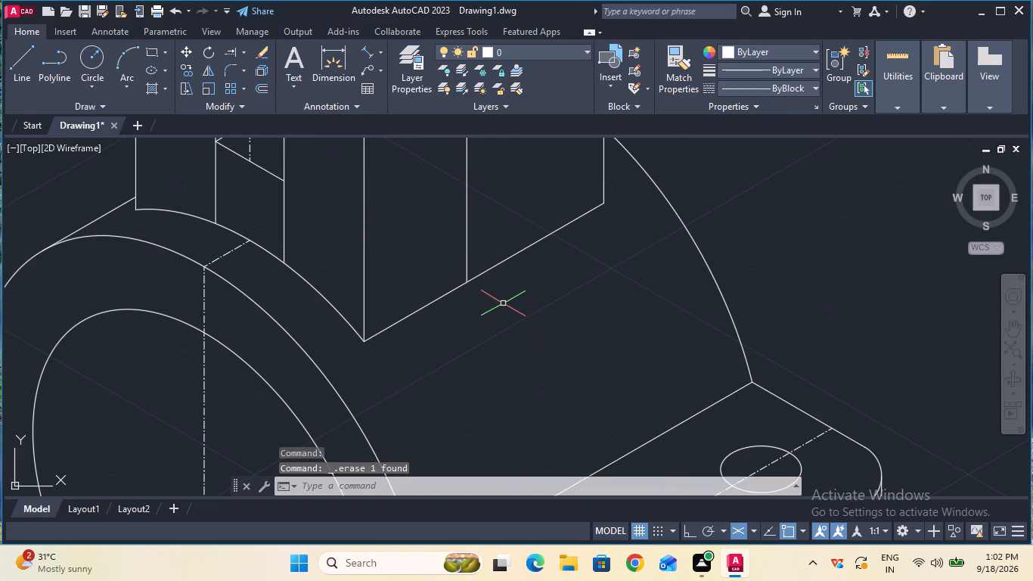
Copy the ring's front outer arc 26.8 mm along the ring's depth, using the ring centre as base point.
scroll(503, 303, "down", 2, "ctrl")
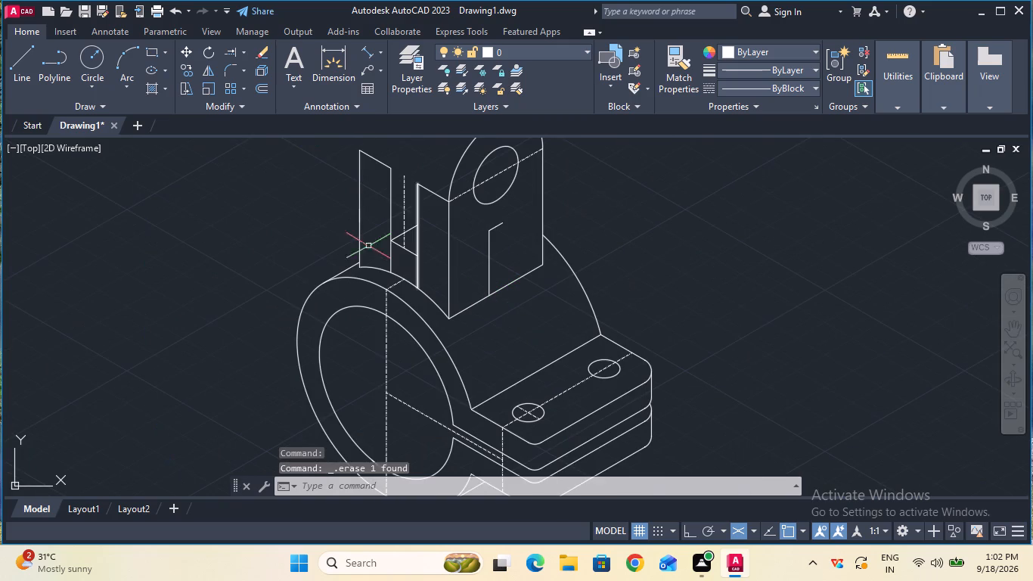
left_click(191, 73)
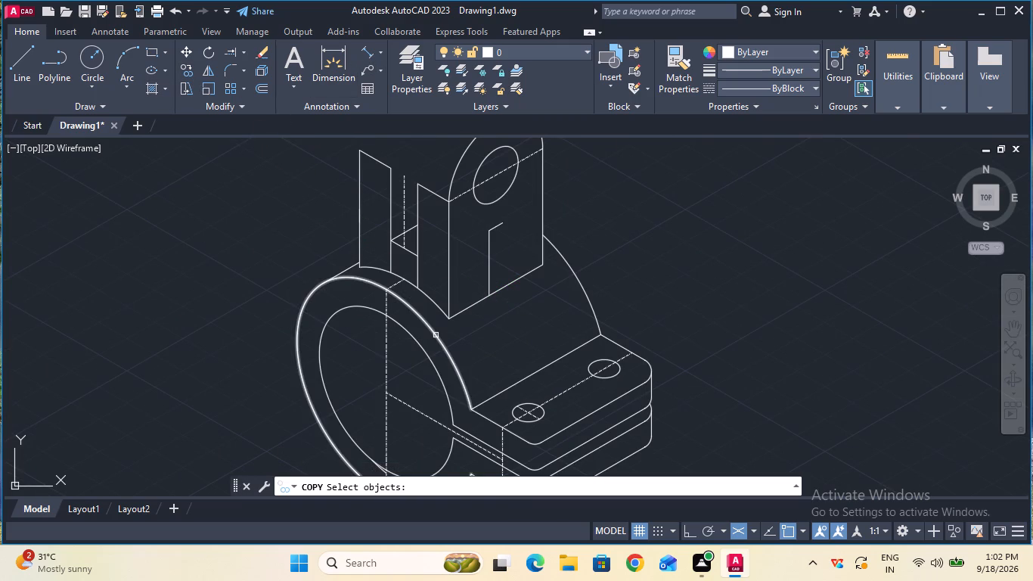
left_click(436, 335)
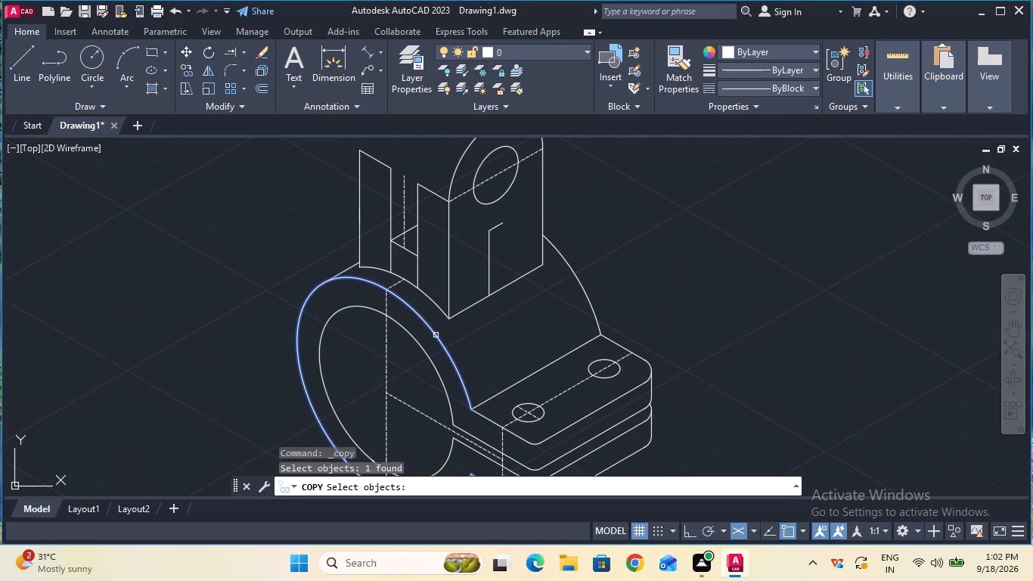
key("Return")
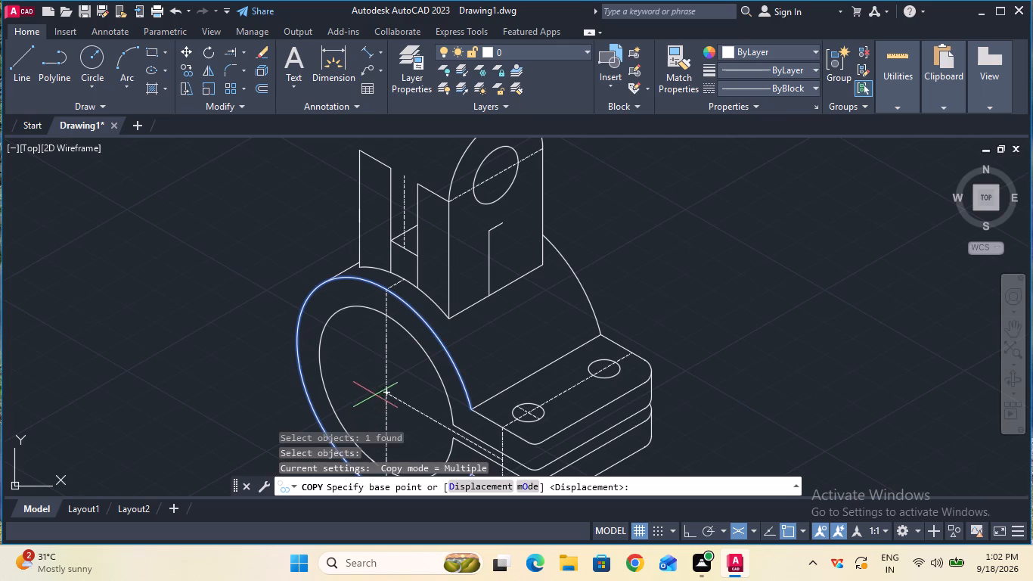
left_click(384, 394)
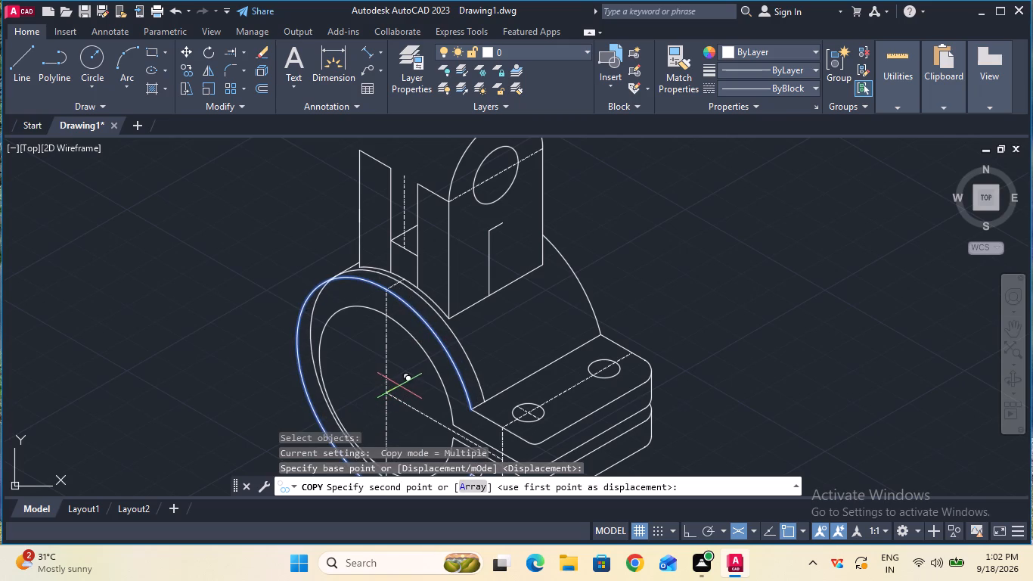
key("2")
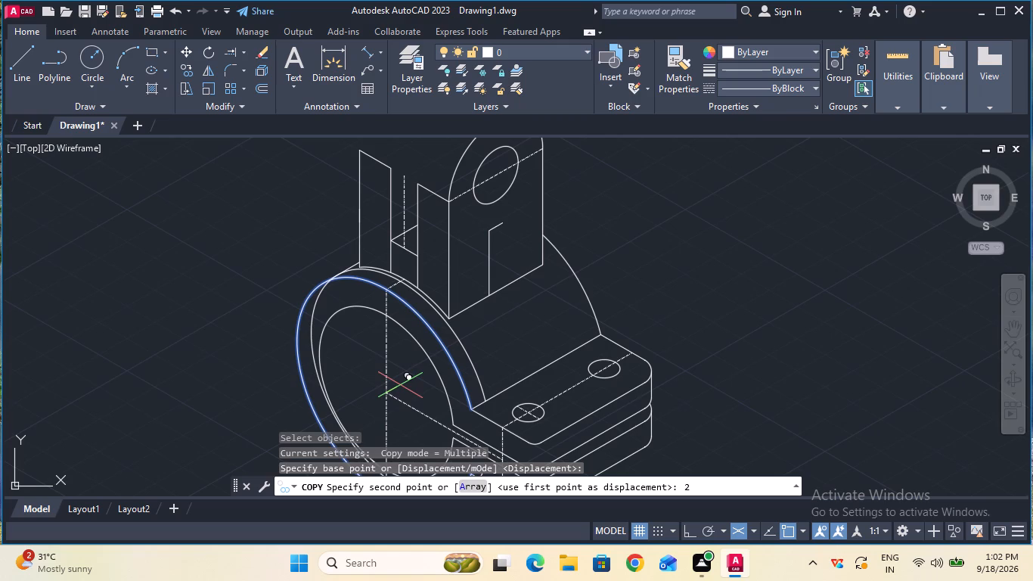
key("6")
key("period")
key("8")
key("Return")
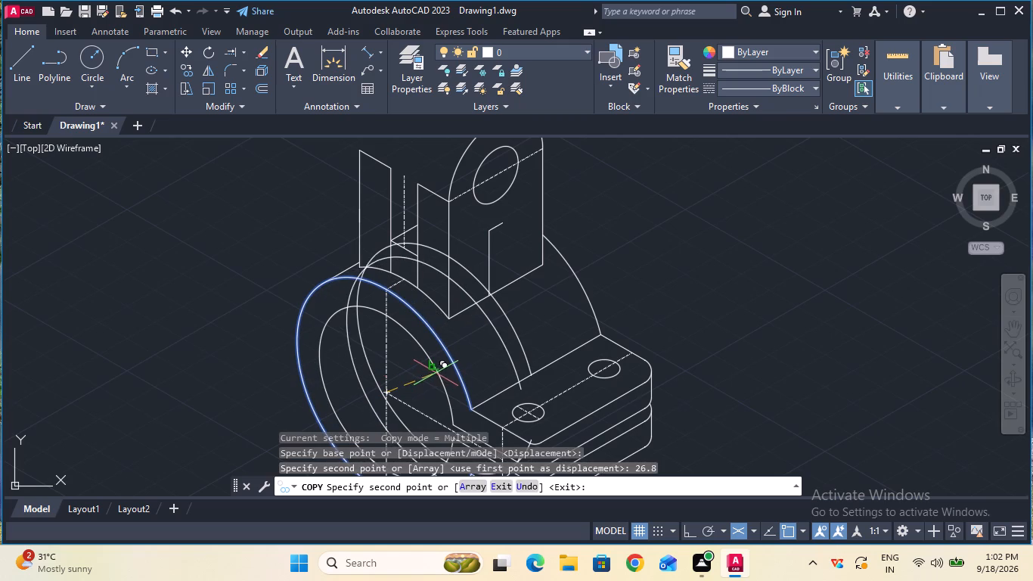
scroll(436, 371, "up", 3, "ctrl")
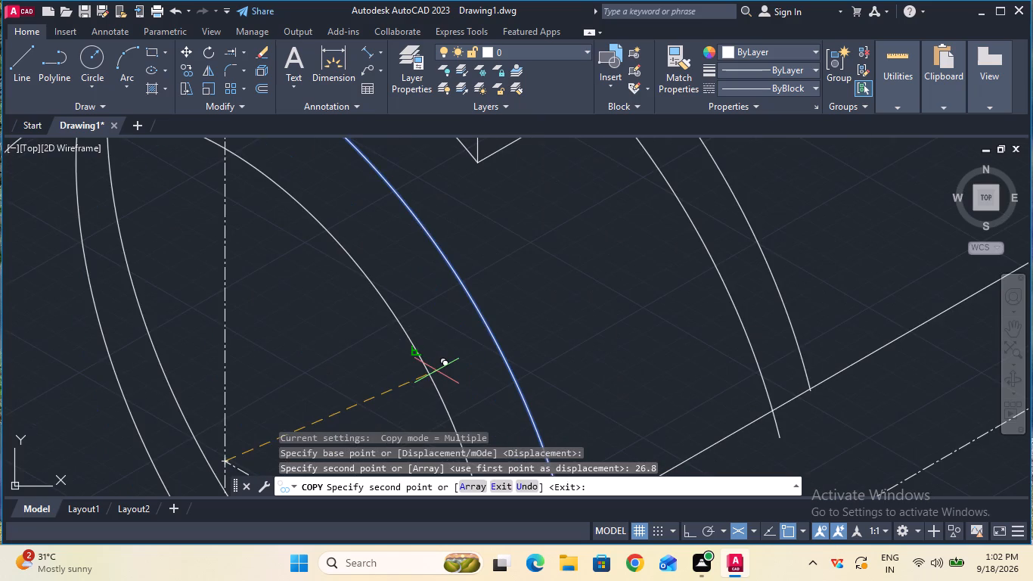
scroll(436, 371, "down", 2, "ctrl")
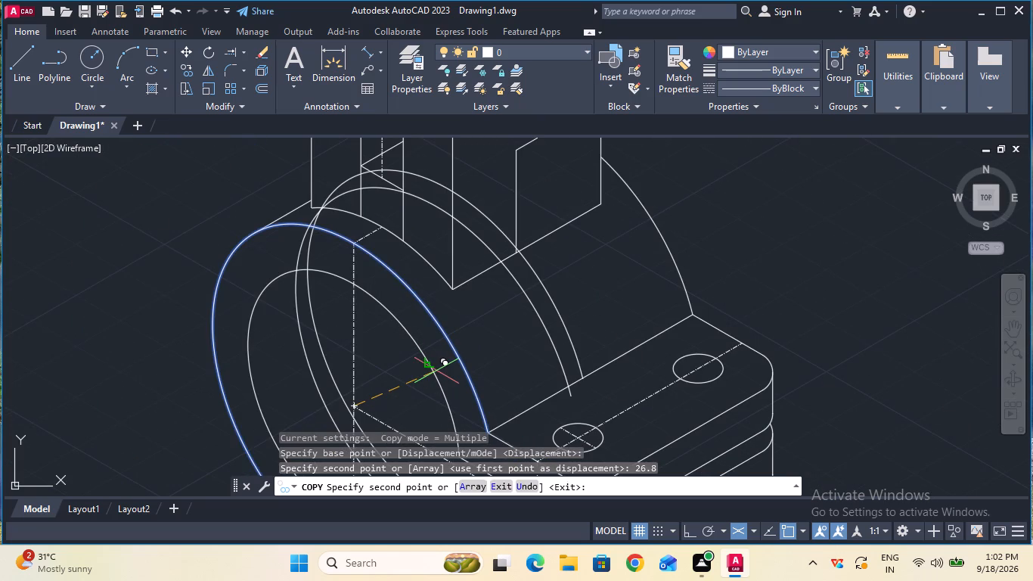
key("Escape")
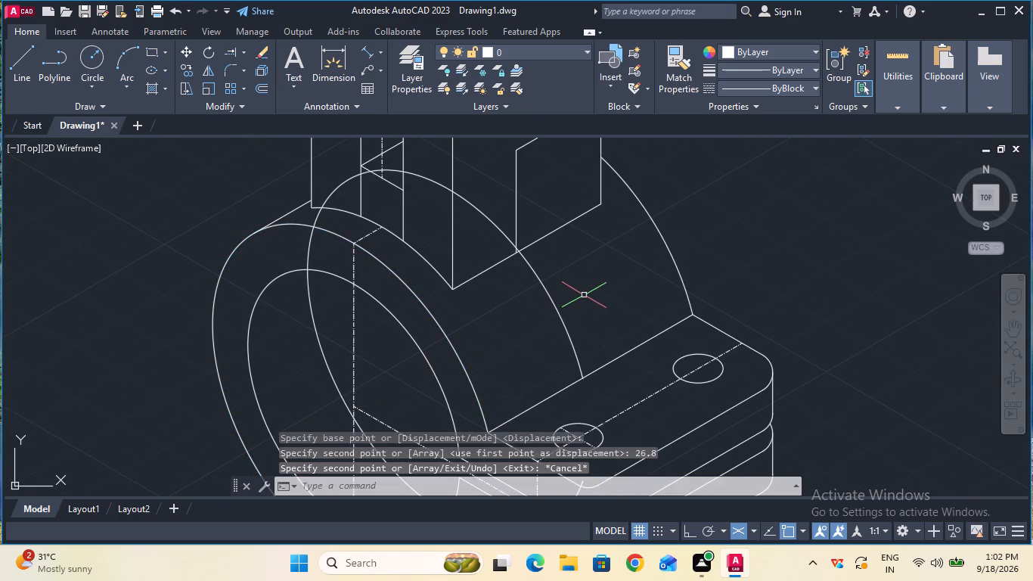
Copy the offset arc from its crossing with the upright's base edge to the foot of the slot's vertical edge.
scroll(536, 254, "up", 3, "ctrl")
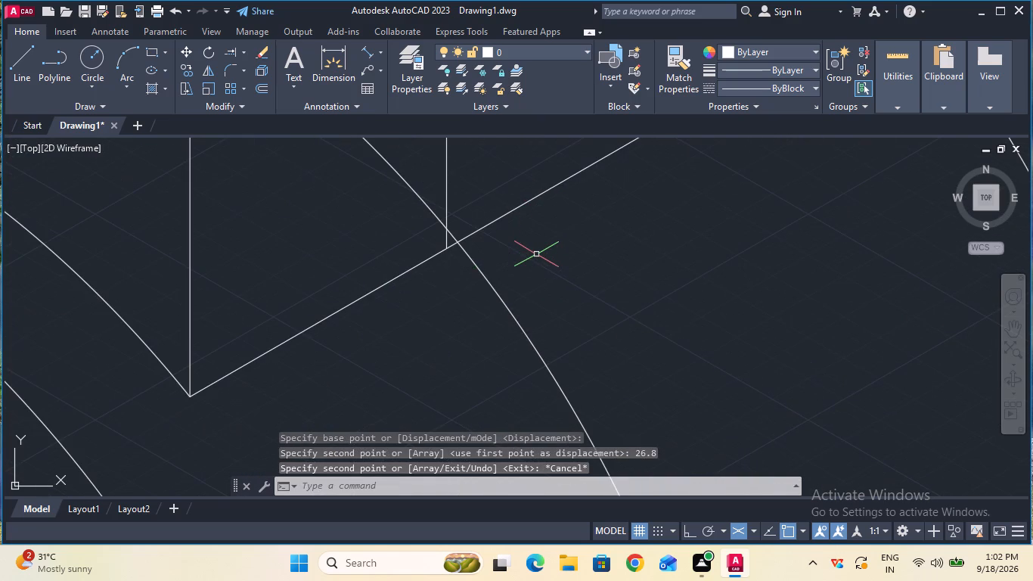
left_click(493, 286)
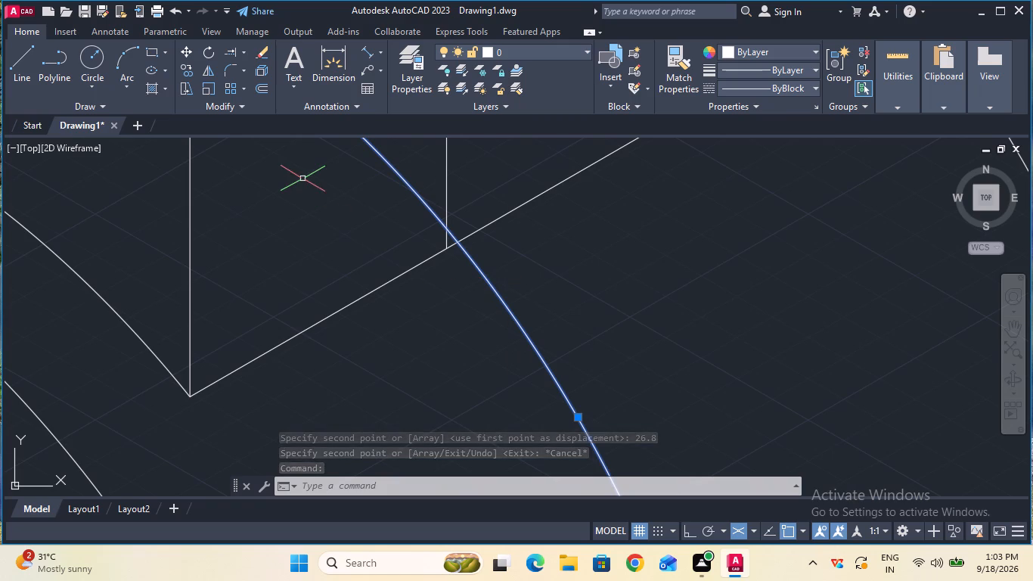
left_click(191, 72)
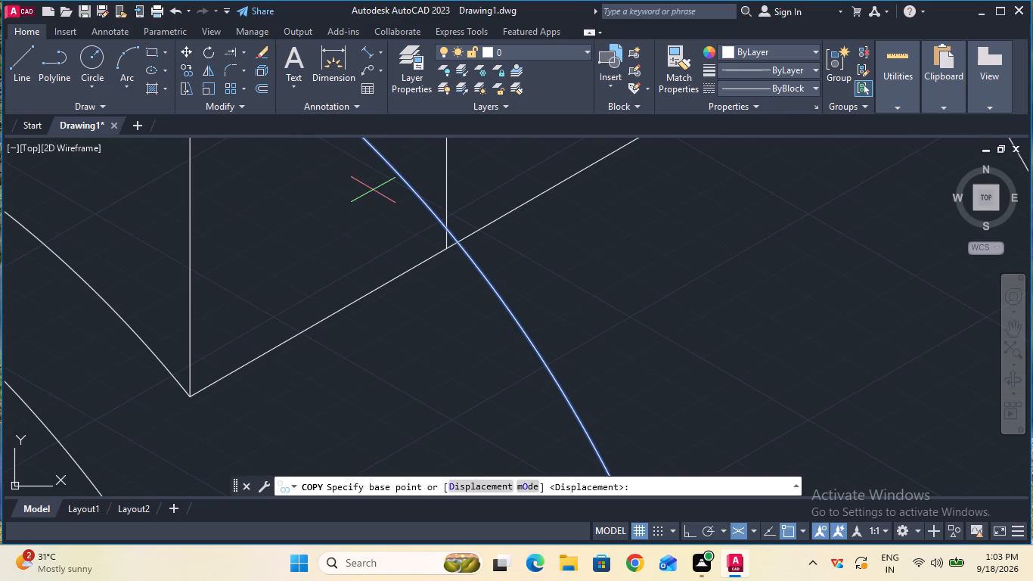
left_click(454, 241)
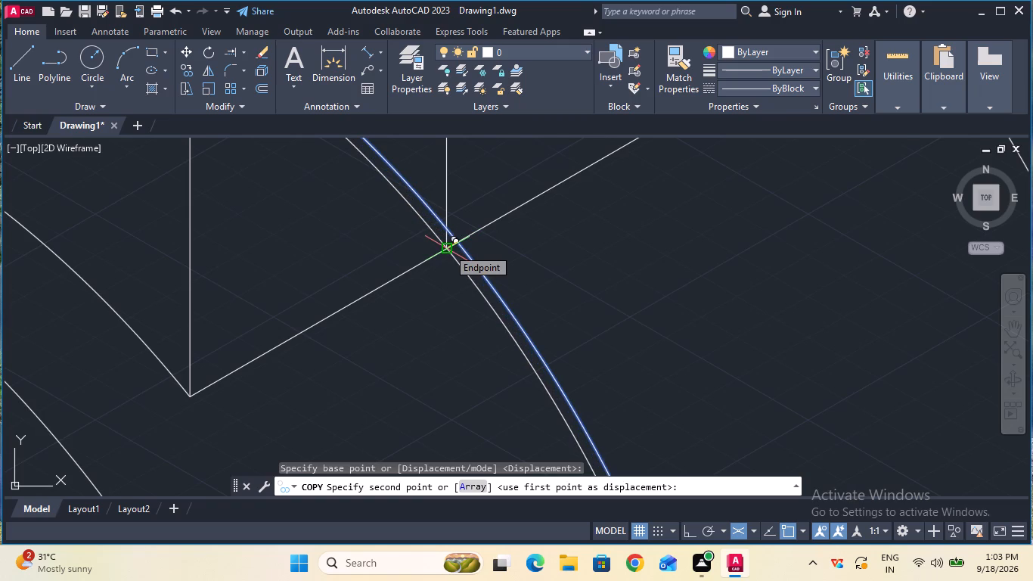
left_click(448, 248)
key("Escape")
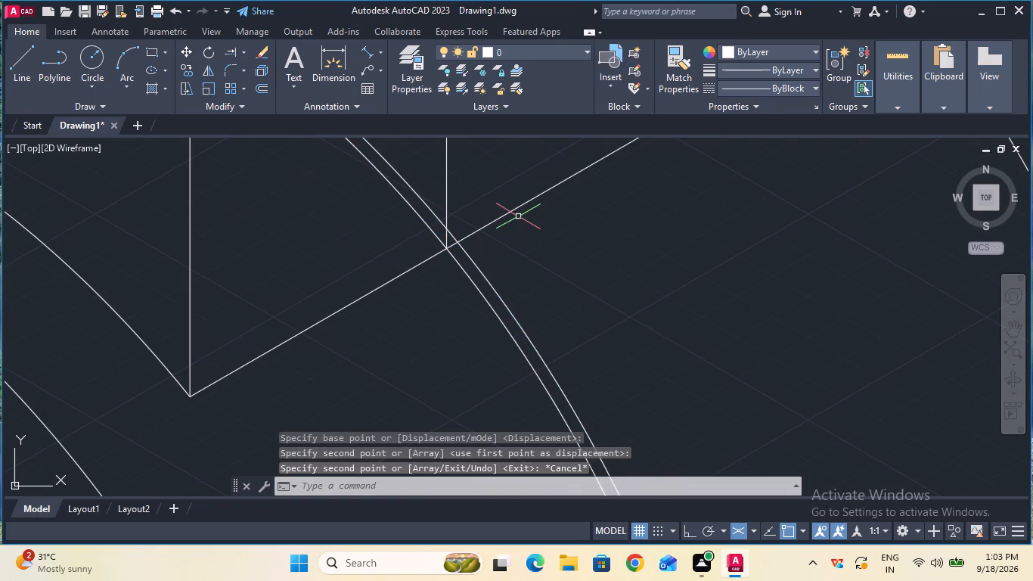
Erase the 26.8 mm arc copy, keeping the one through the foot of the slot edge.
scroll(518, 216, "down", 3, "ctrl")
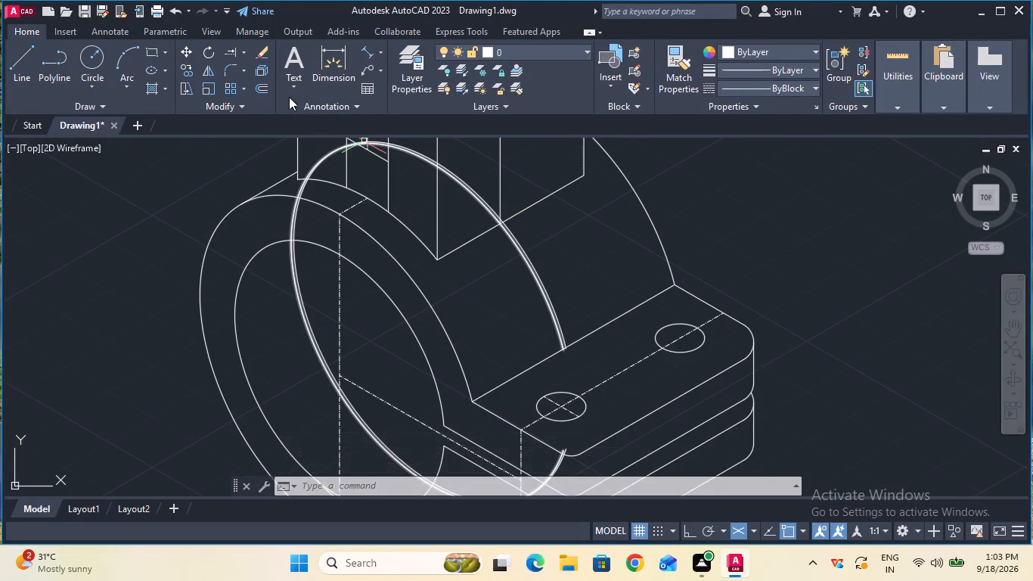
left_click(257, 51)
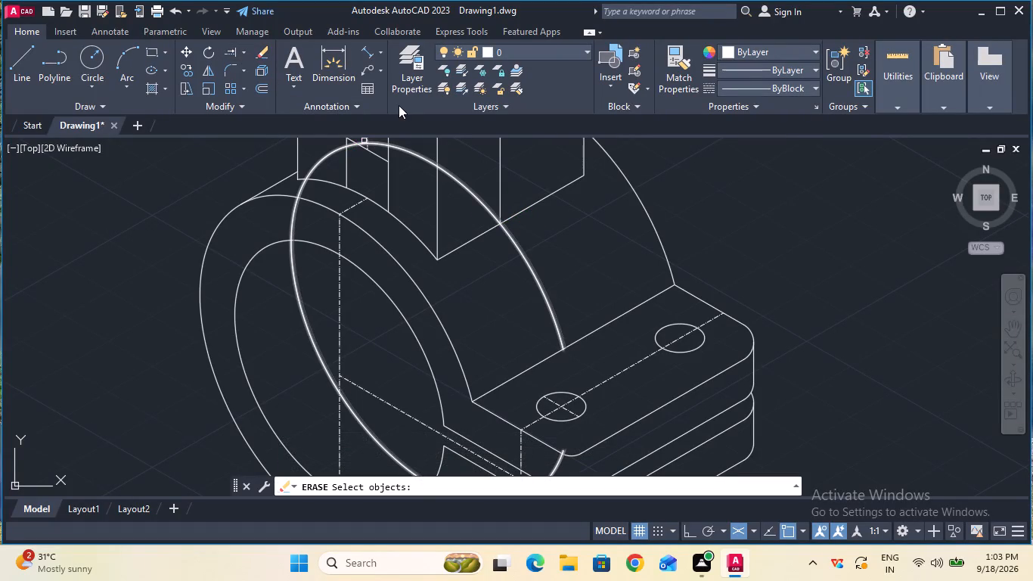
left_click(521, 244)
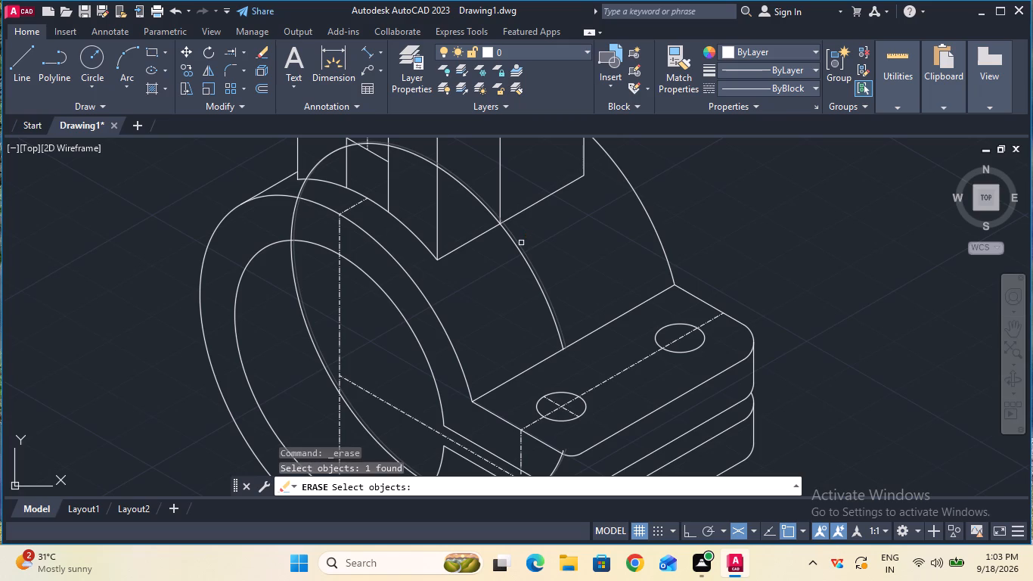
key("Return")
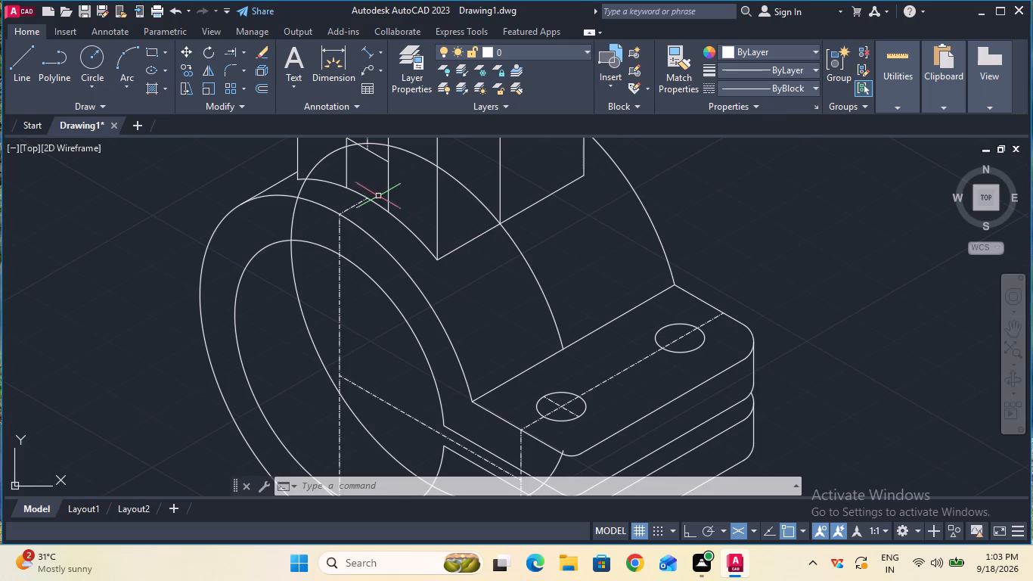
Trim away the copied arc's portions crossing the upright's front faces, the ring's front face and the bore.
left_click(244, 53)
left_click(254, 79)
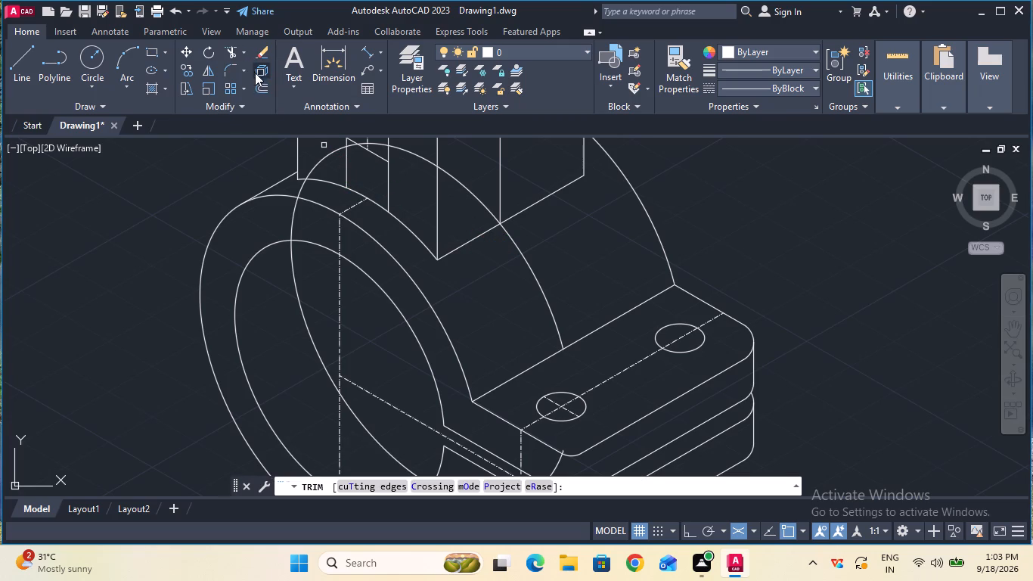
left_click(421, 157)
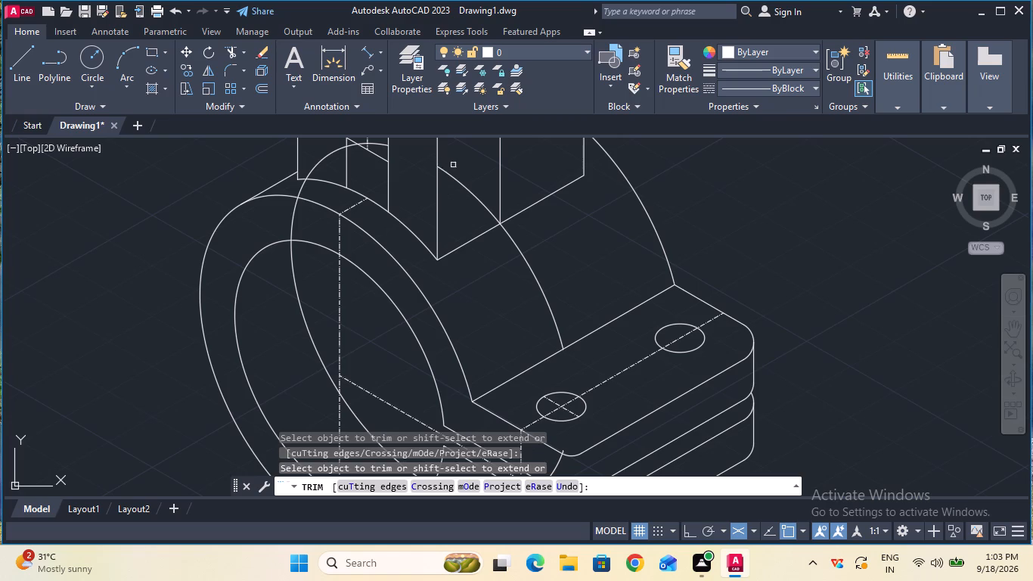
left_click(457, 182)
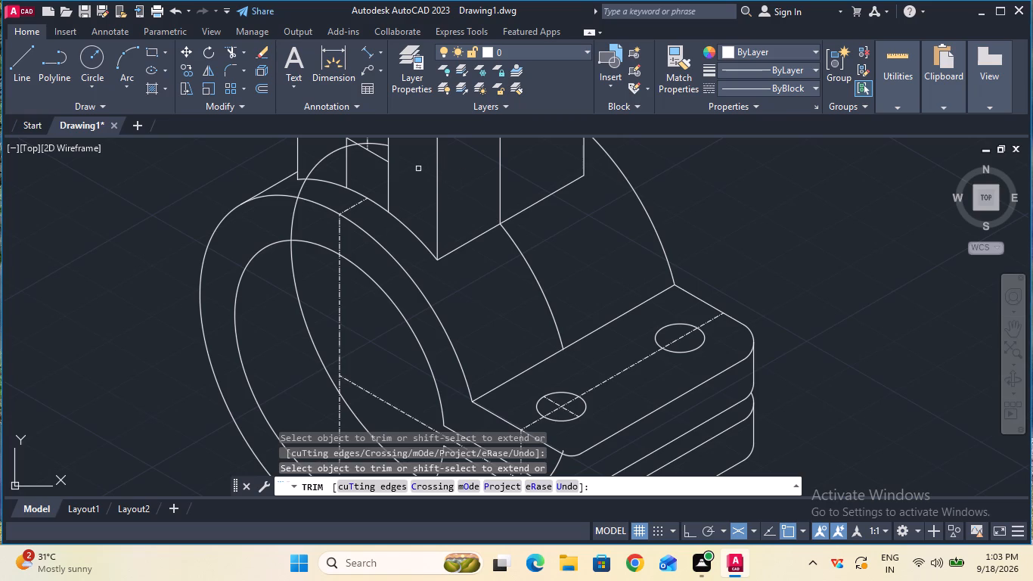
left_click(321, 158)
left_click(301, 186)
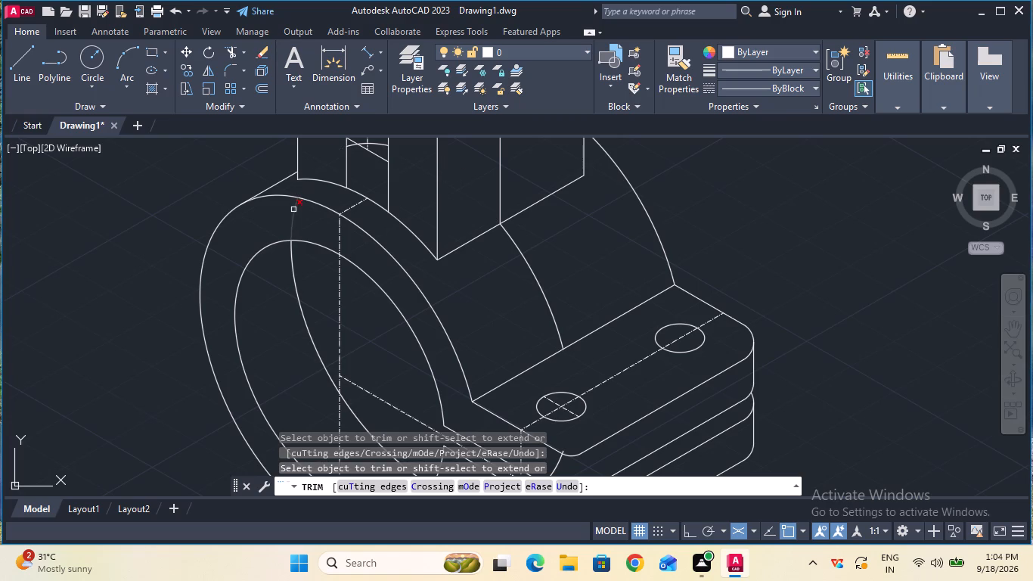
left_click(293, 213)
left_click(303, 312)
left_click(358, 421)
scroll(358, 421, "down", 2, "ctrl")
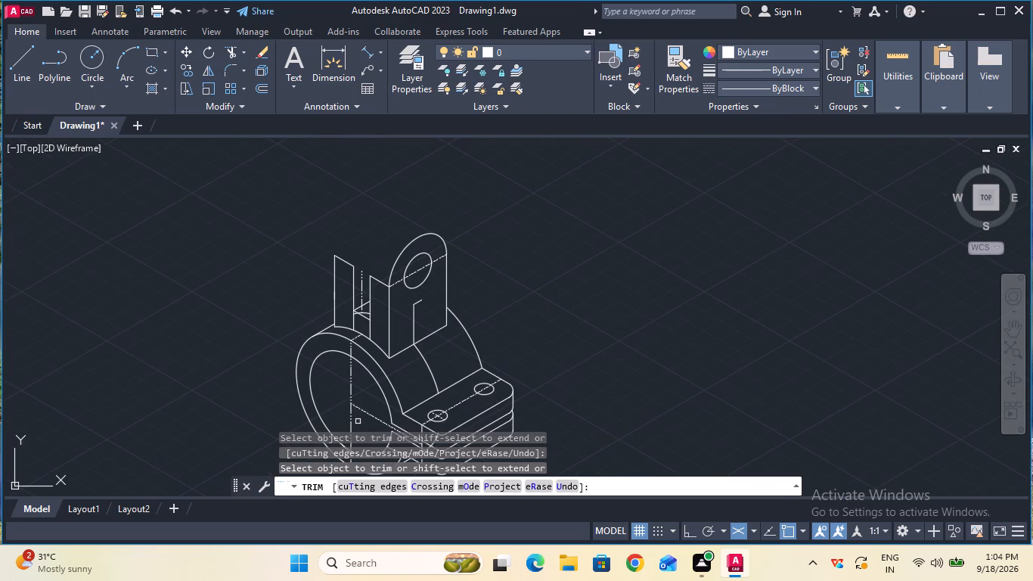
key("Escape")
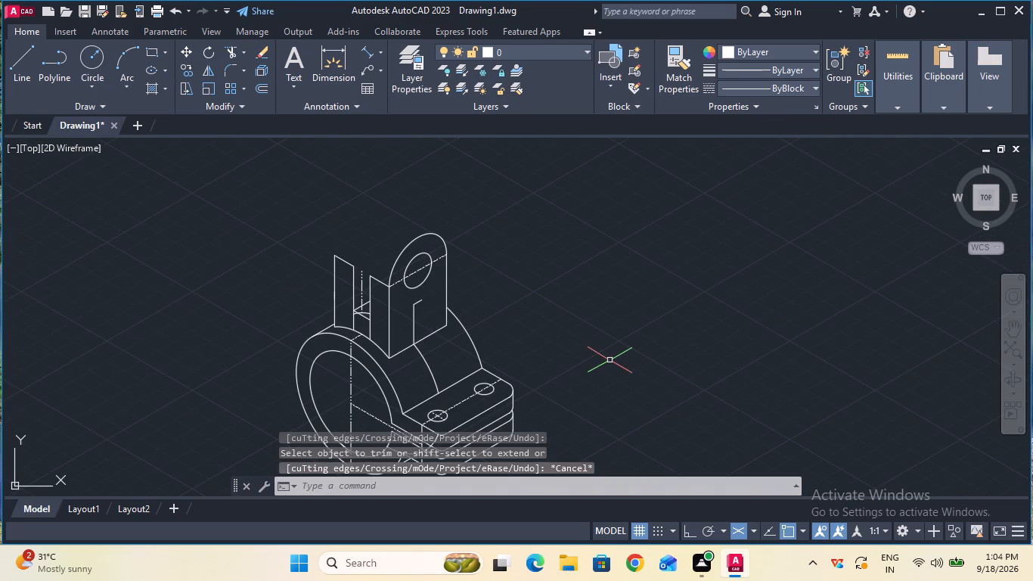
Trim away the copied arc's remaining pieces below the bore and across the lugs' front end faces.
left_click(1013, 328)
left_click_drag(521, 374, 555, 276)
left_click_drag(466, 360, 462, 334)
scroll(462, 334, "up", 2, "ctrl")
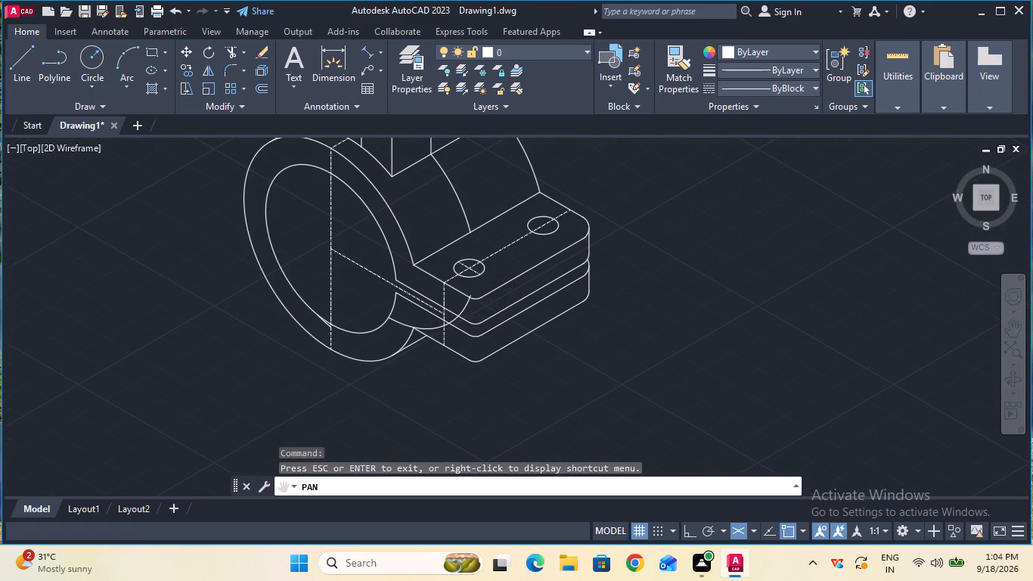
key("Escape")
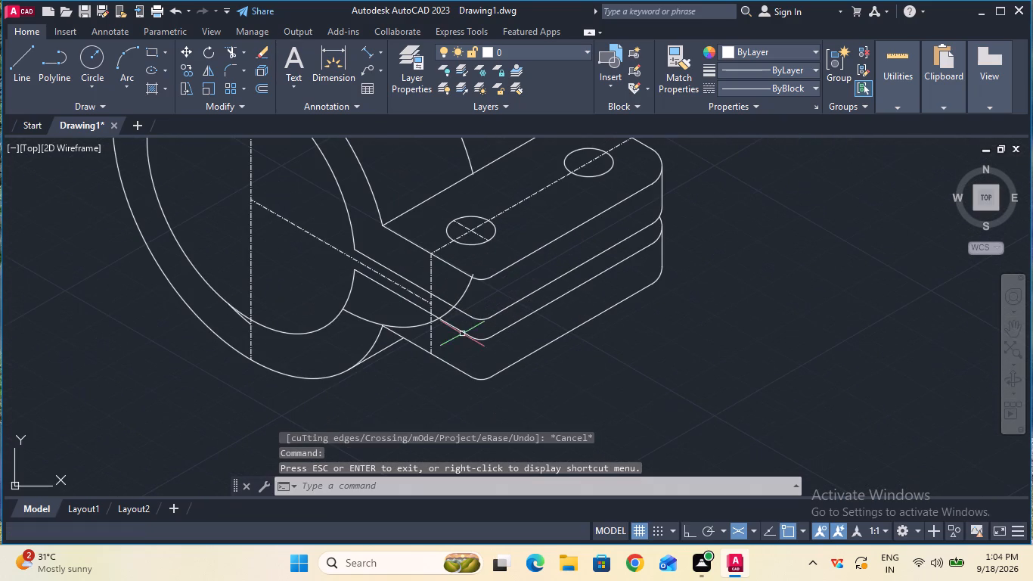
left_click(231, 54)
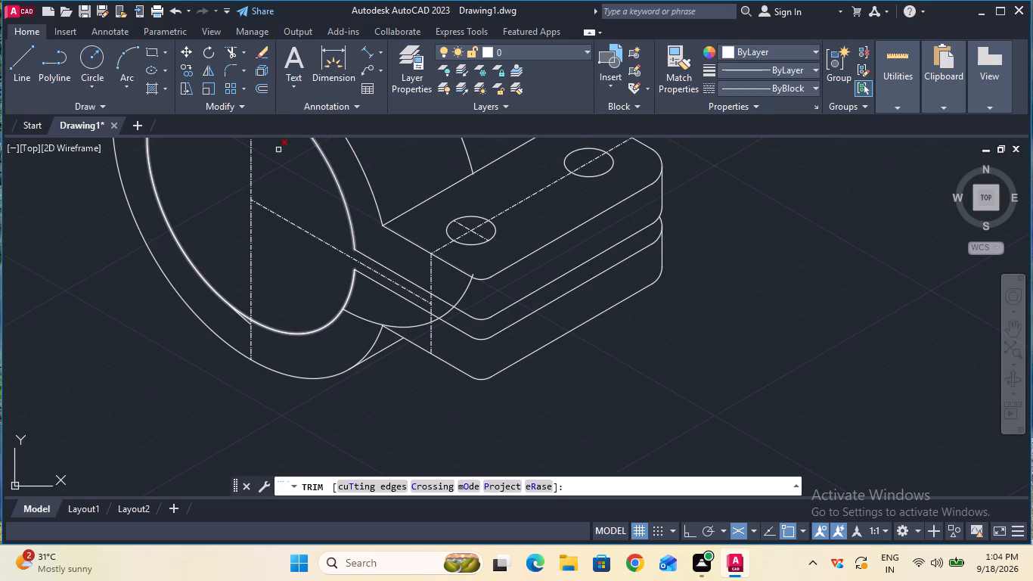
left_click(358, 315)
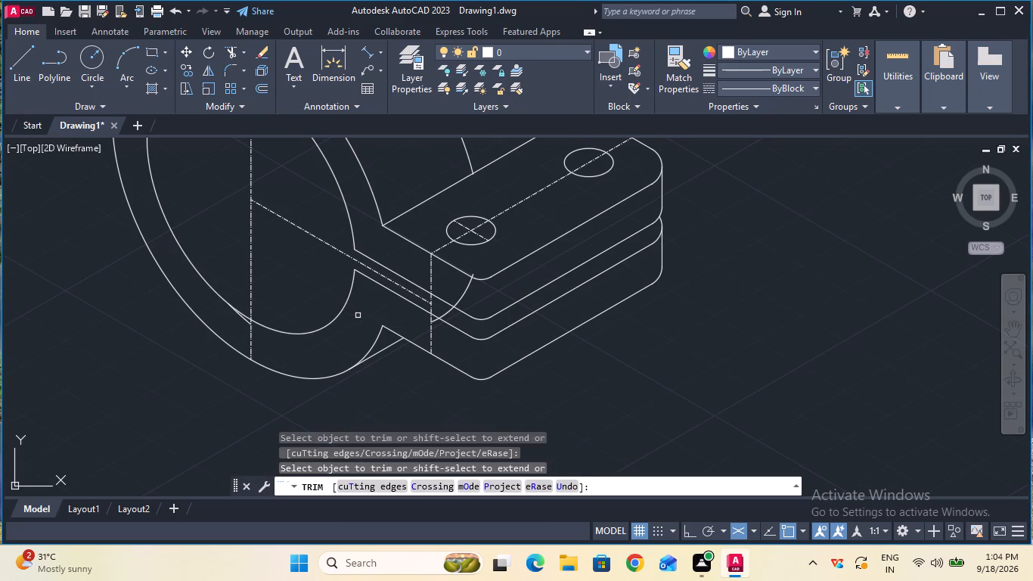
left_click(458, 300)
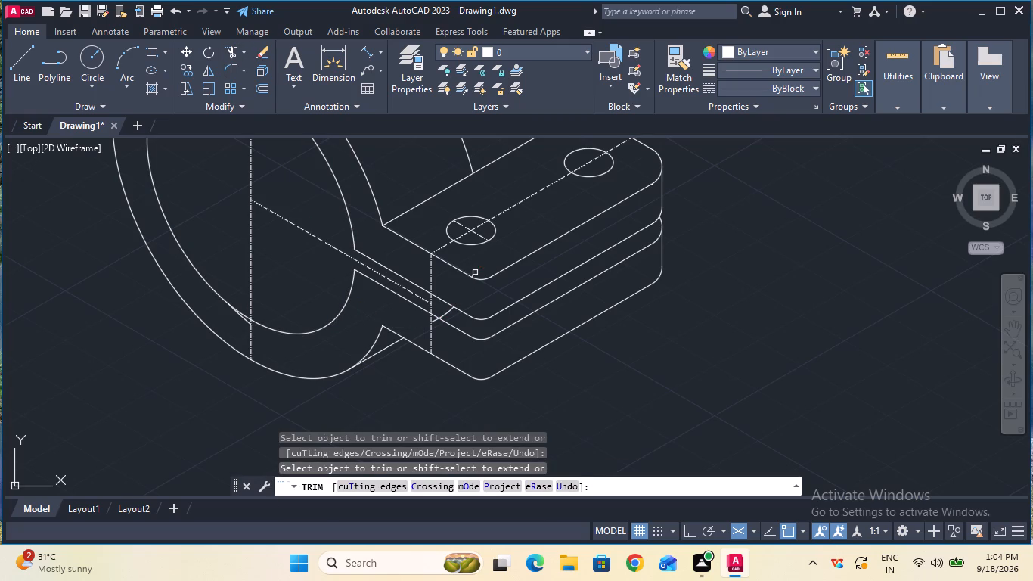
left_click(475, 272)
left_click(444, 315)
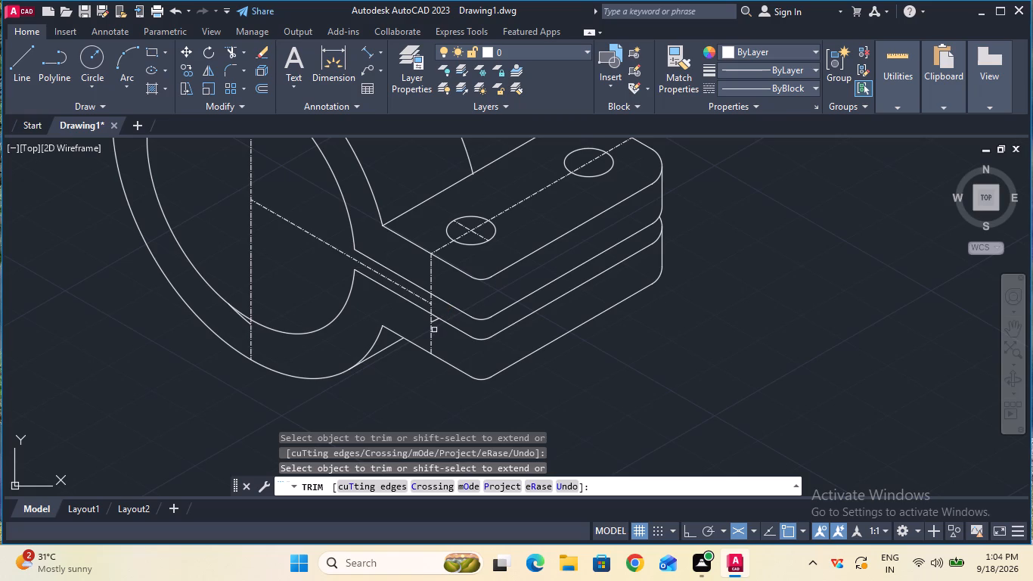
left_click(436, 323)
key("Escape")
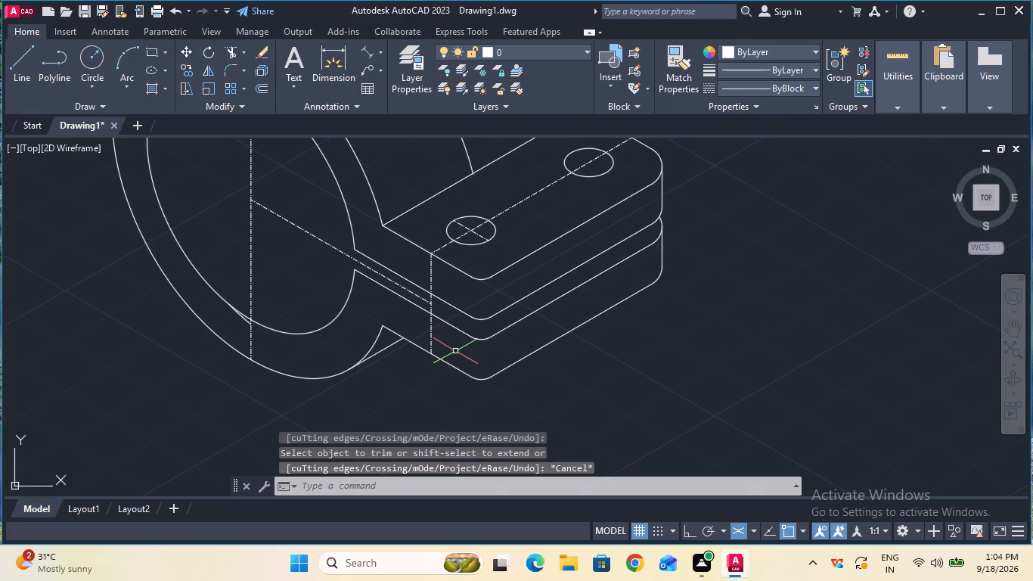
Draw a 7 mm line at 330° from the copied arc's foot across the upper lug's top face, with ortho on.
scroll(455, 351, "down", 1, "ctrl")
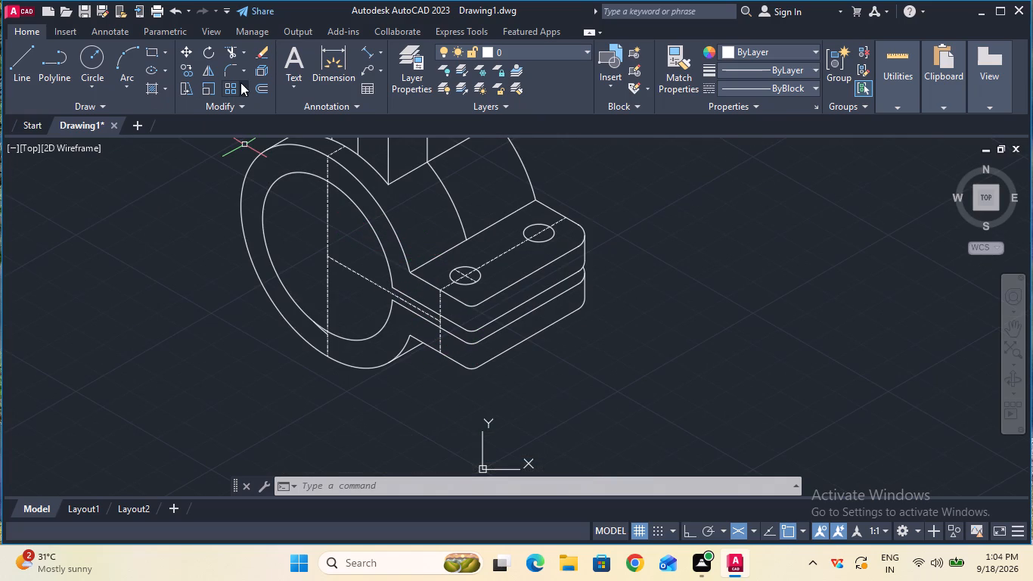
left_click(29, 57)
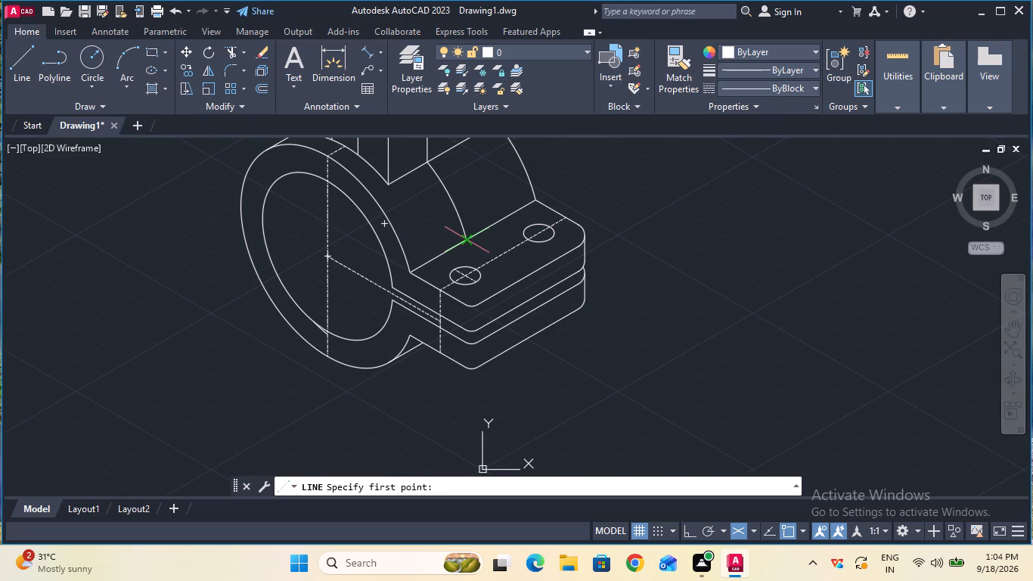
left_click(468, 238)
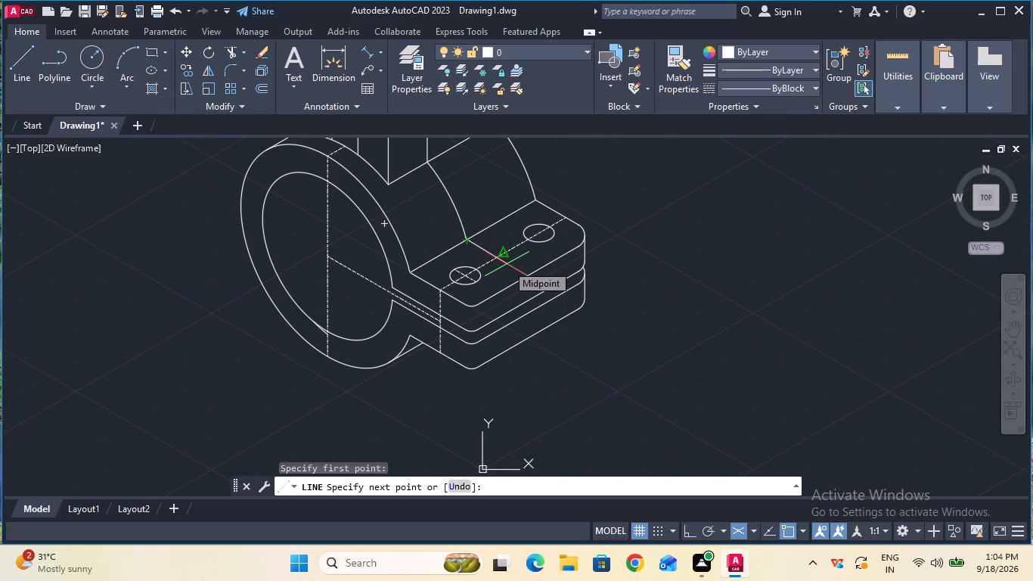
key("F8")
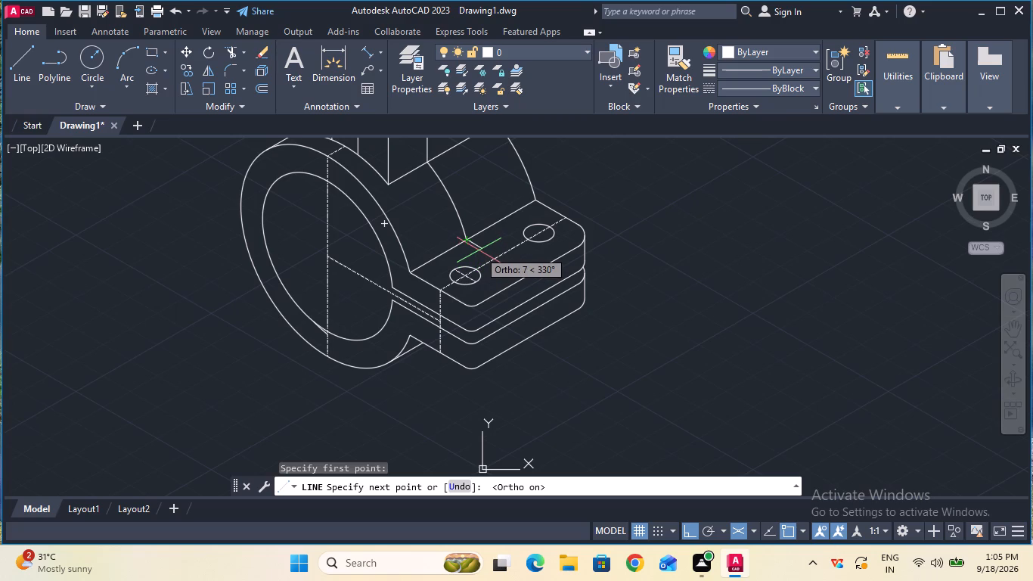
key("7")
key("Return")
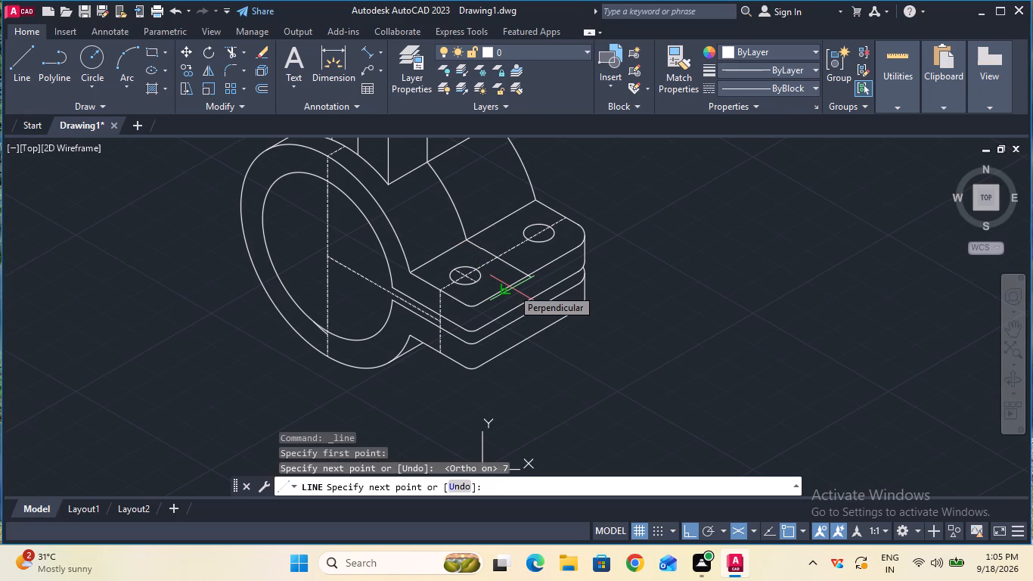
key("Escape")
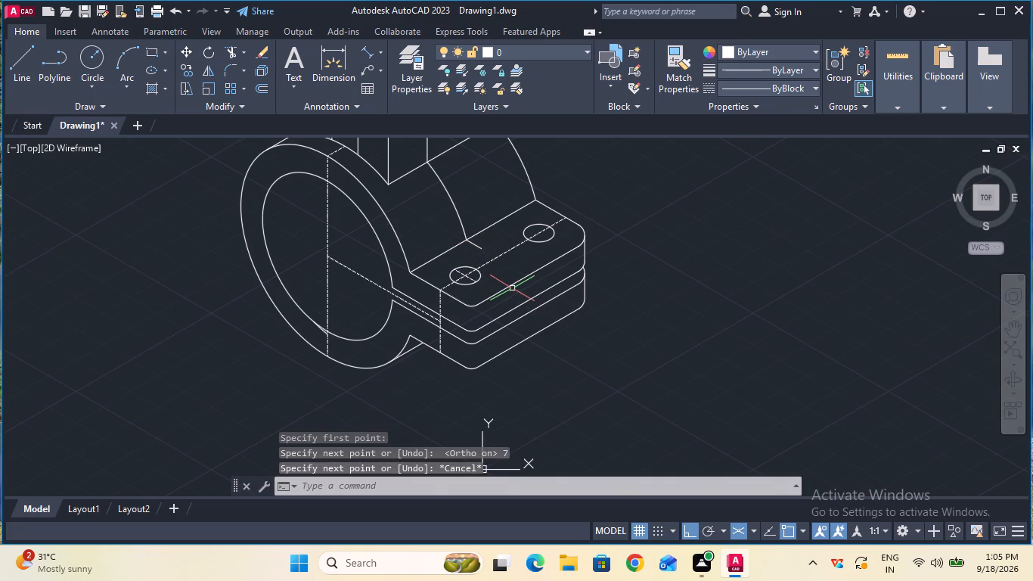
Extend the 7 mm line across the lug's top face to its outer long edge.
left_click(240, 55)
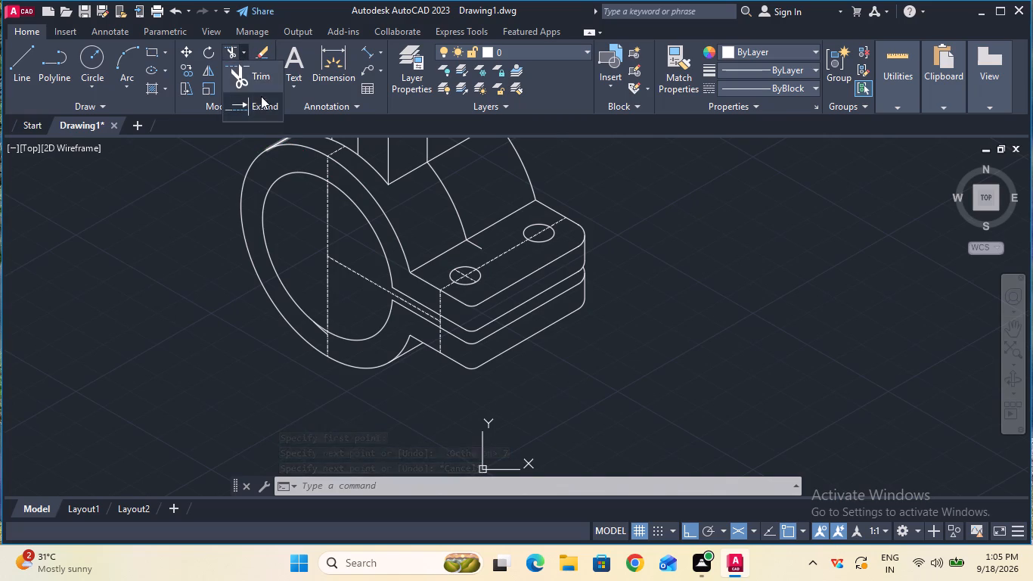
left_click(262, 99)
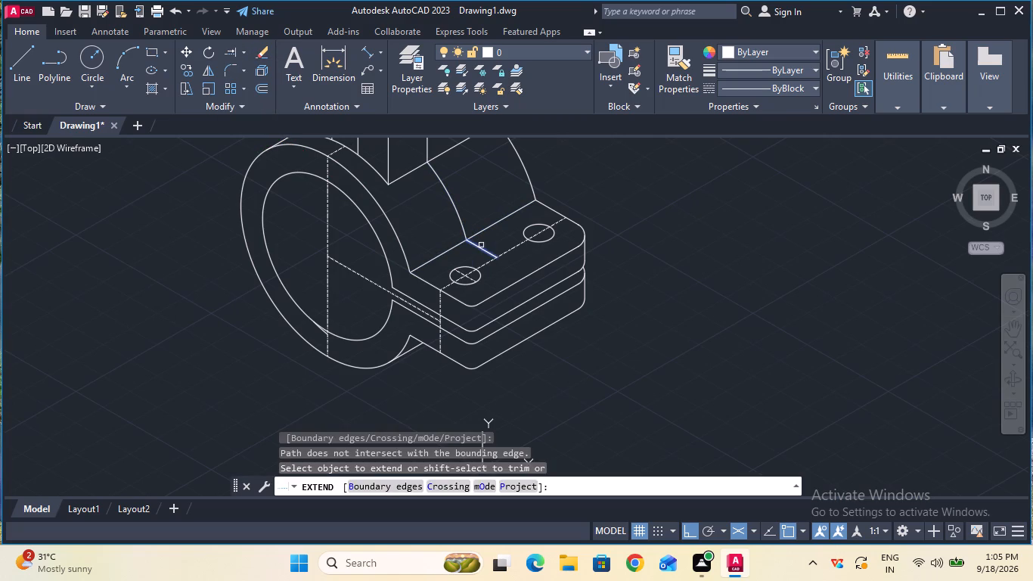
left_click(483, 249)
left_click(492, 254)
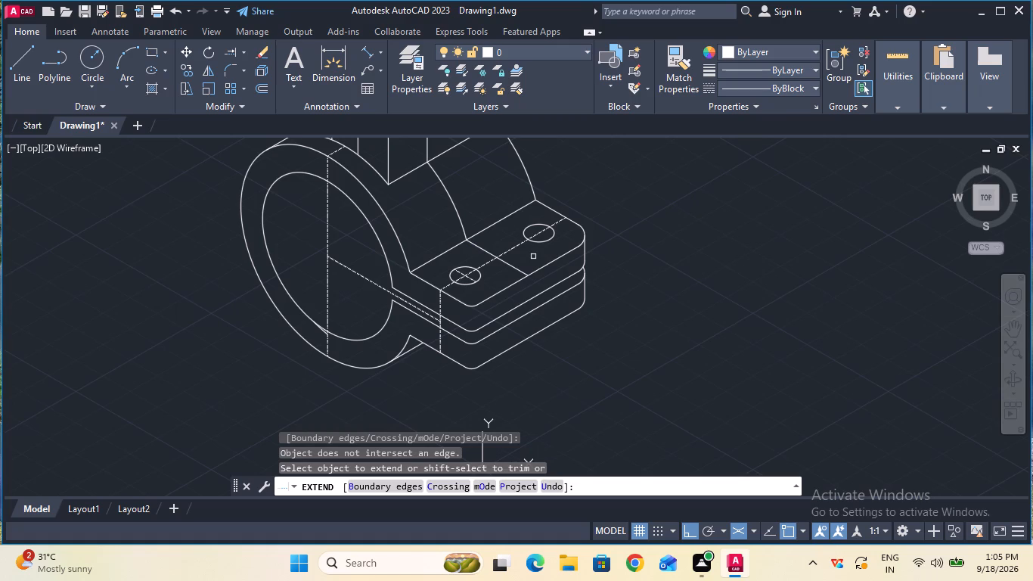
key("Escape")
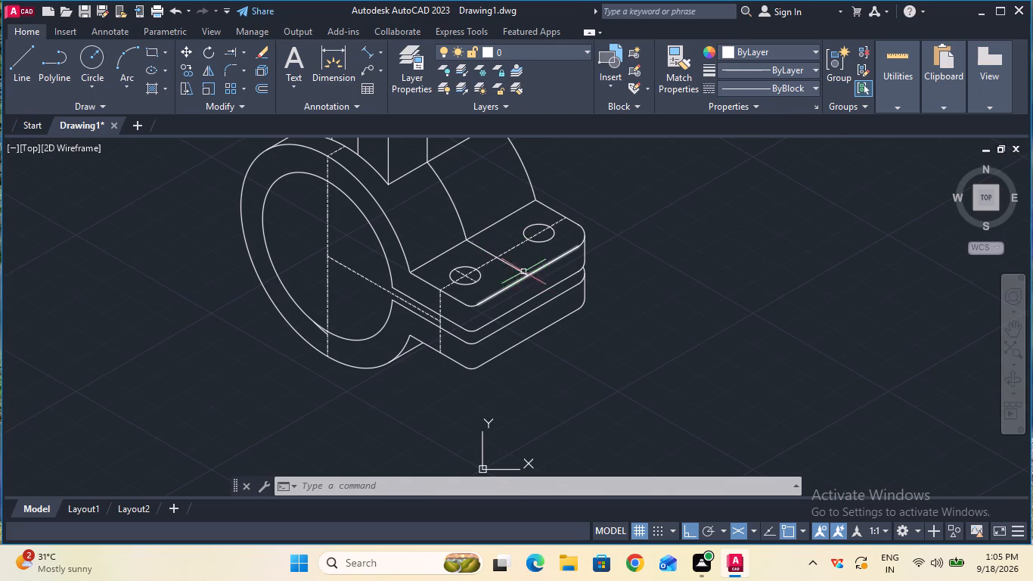
With ortho off, draw a sloping rib edge from the top of the upright's slot edge to the extended line's end on the lug.
scroll(572, 263, "down", 1, "ctrl")
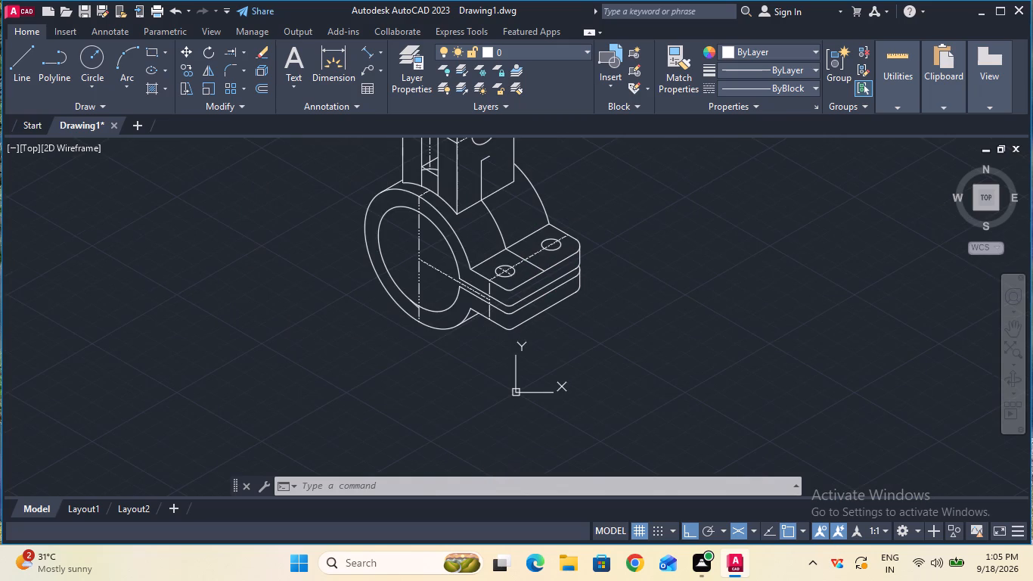
left_click(517, 219)
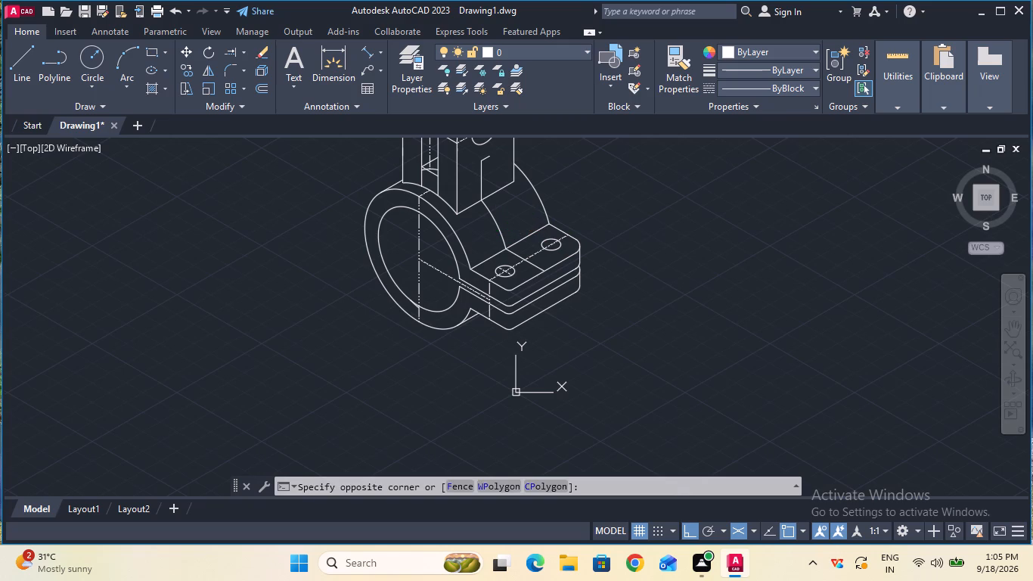
left_click(517, 219)
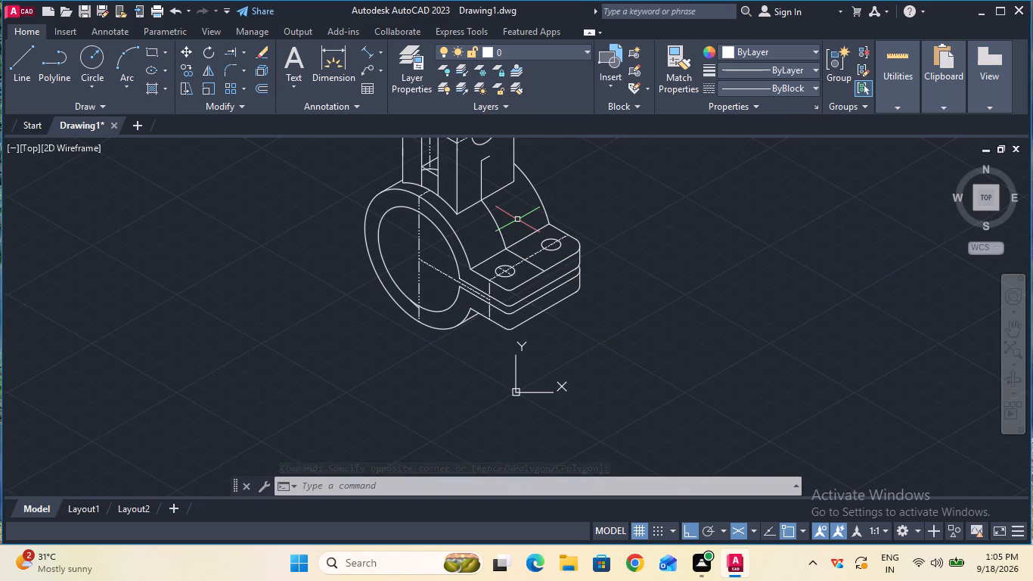
key("F8")
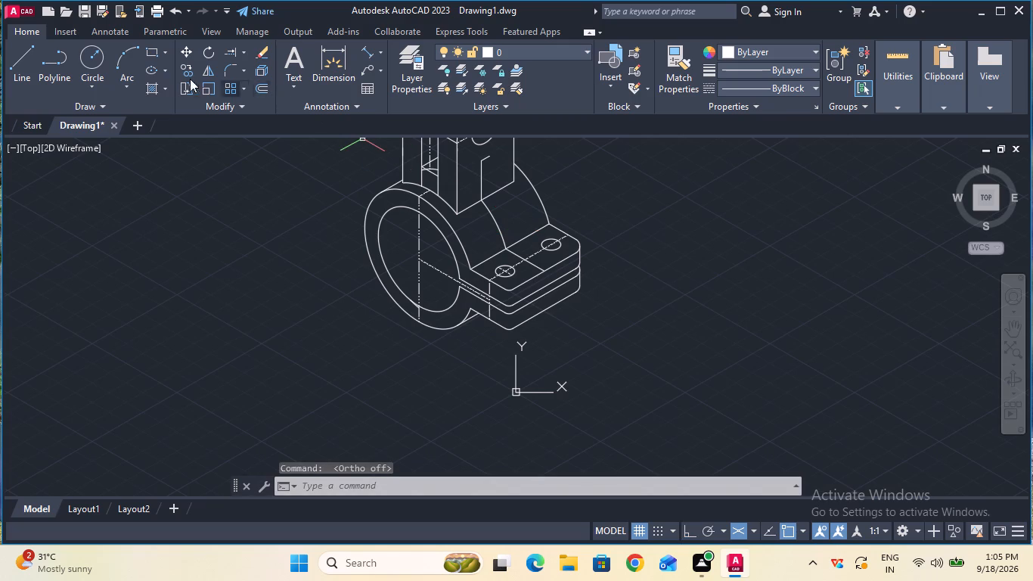
left_click(26, 64)
left_click(477, 159)
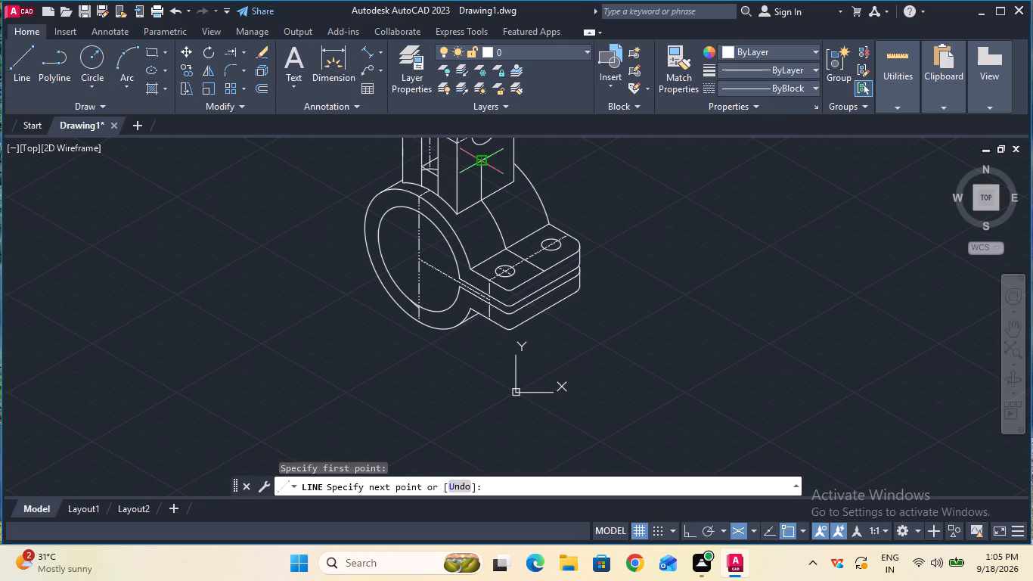
left_click(547, 270)
key("Escape")
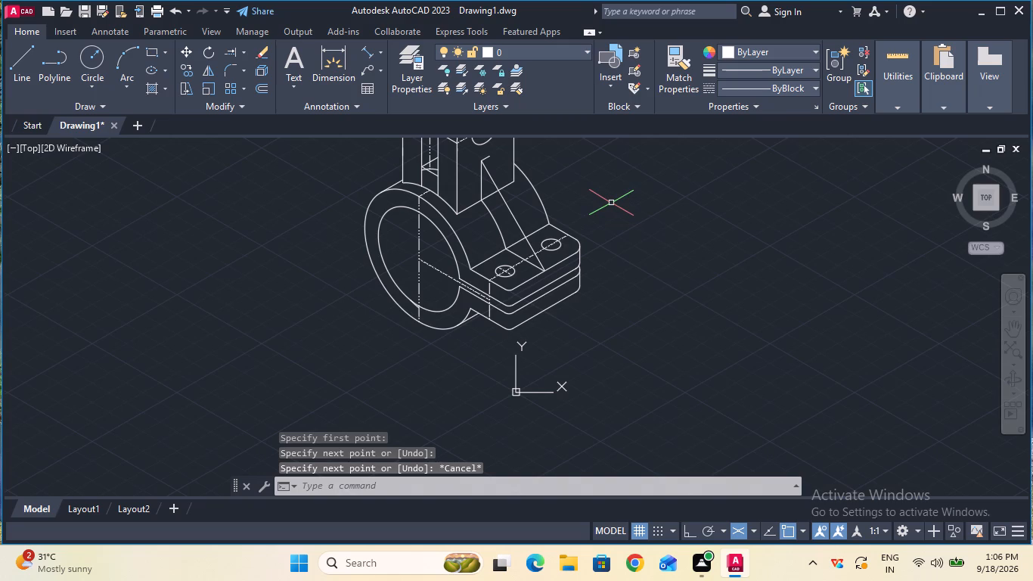
Trim the upright's base edge, the lug's inner edge and the hole centreline between the rib's two edges.
left_click(240, 45)
left_click(262, 79)
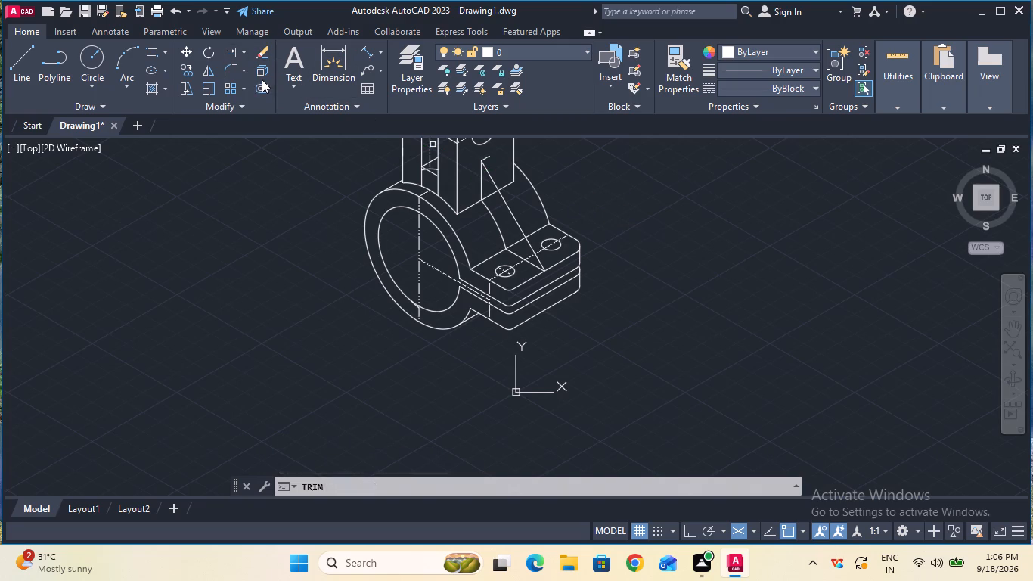
left_click(491, 191)
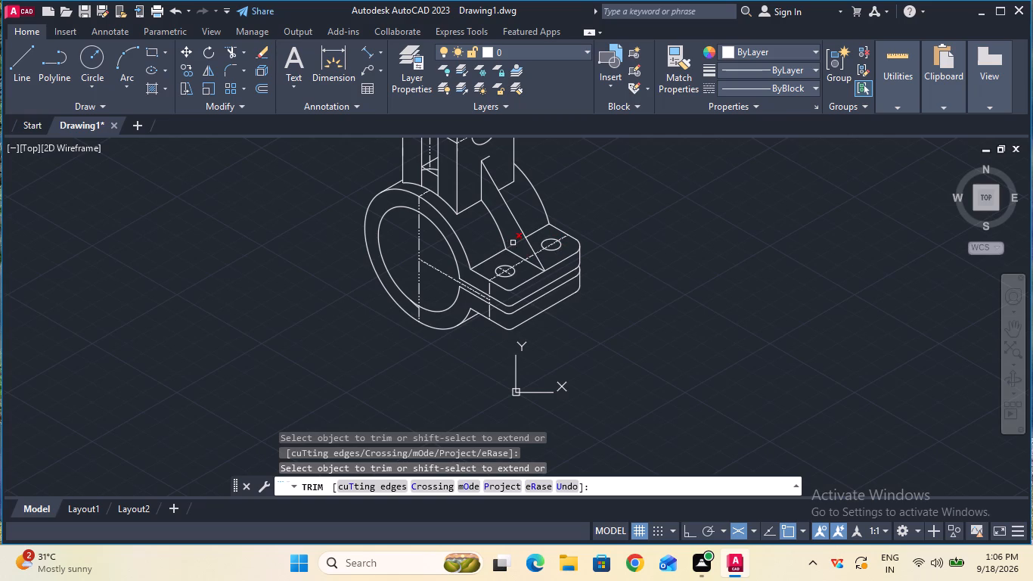
left_click(513, 243)
left_click(528, 257)
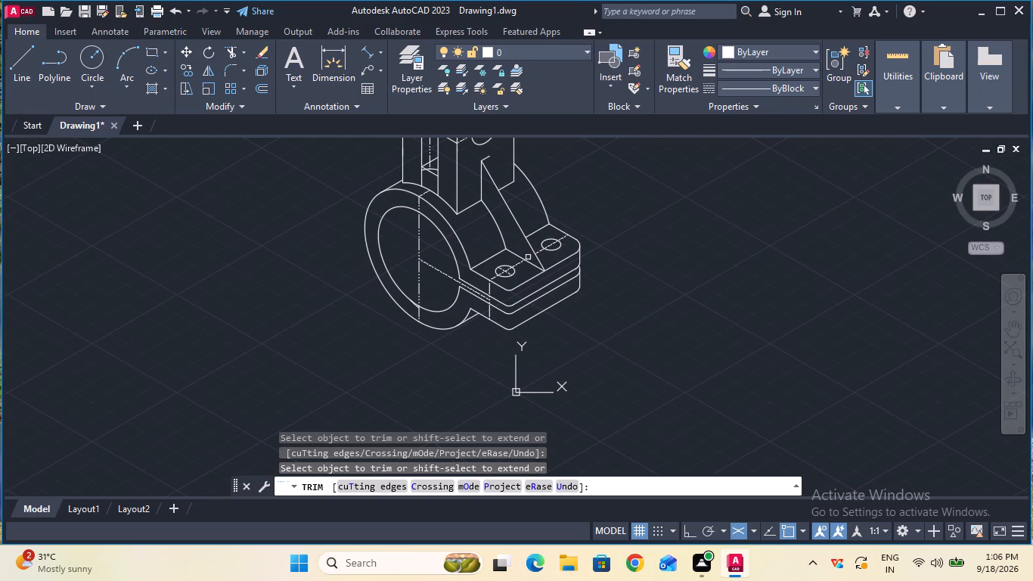
key("Escape")
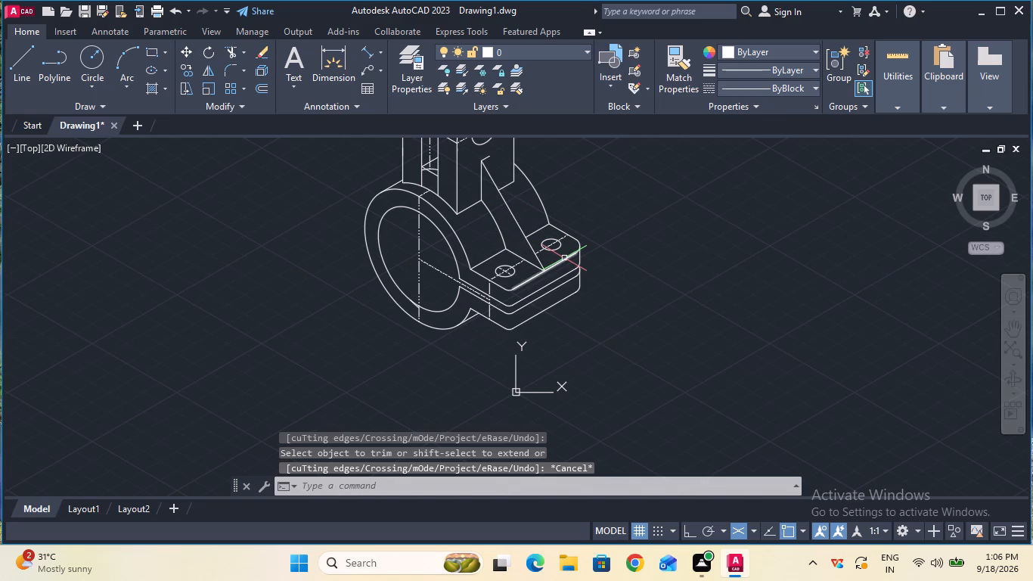
Remove the misaligned sloping rib edge between the upright and the upper lug using Trim.
scroll(549, 258, "up", 3, "ctrl")
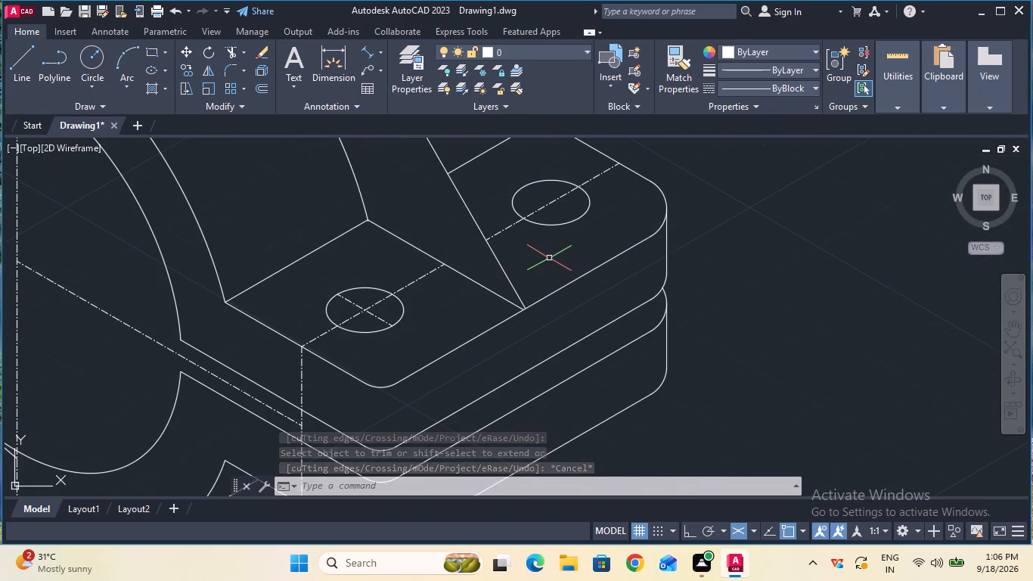
key("F8")
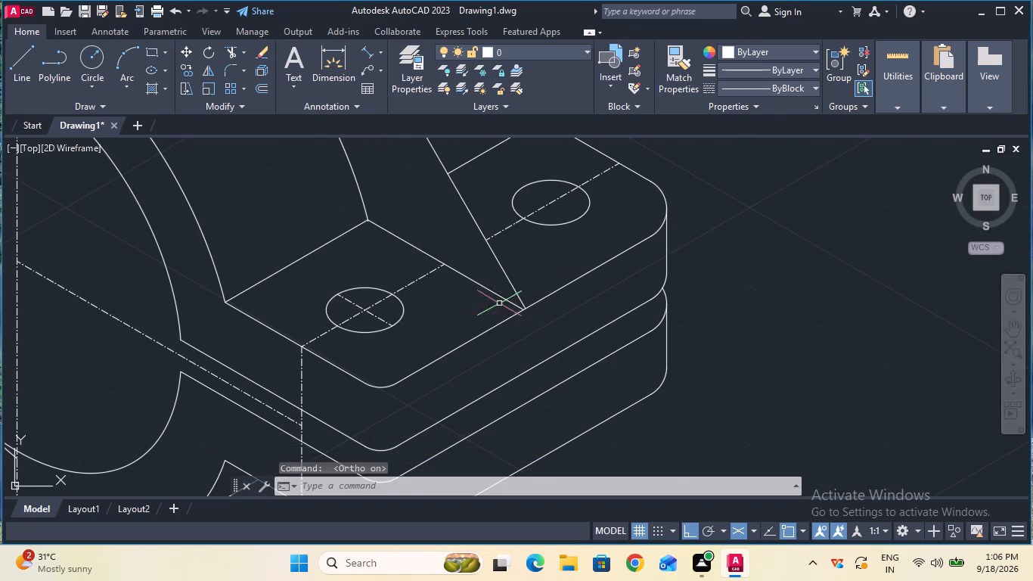
scroll(510, 306, "up", 3, "ctrl")
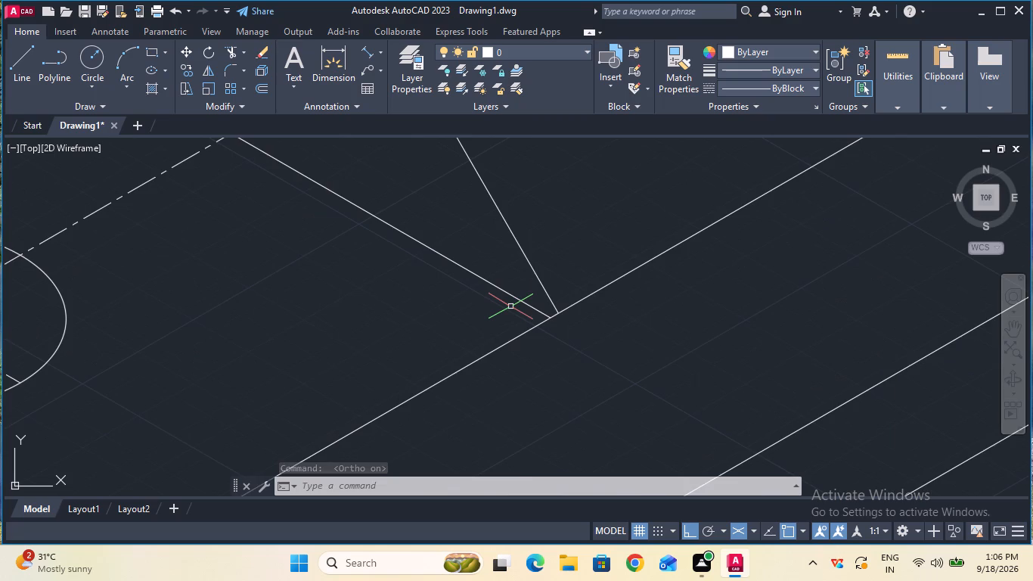
scroll(510, 306, "down", 5, "ctrl")
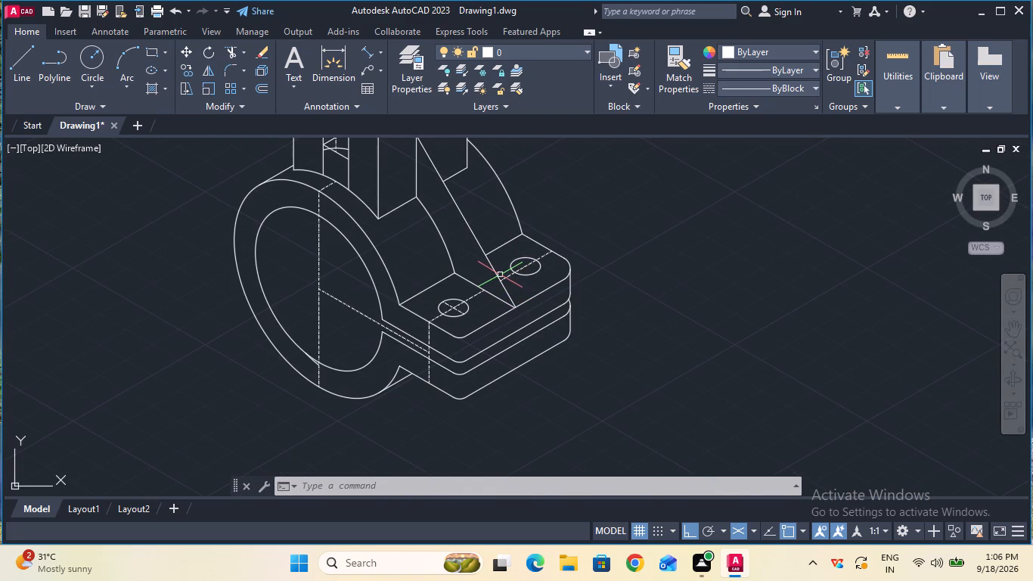
left_click(500, 275)
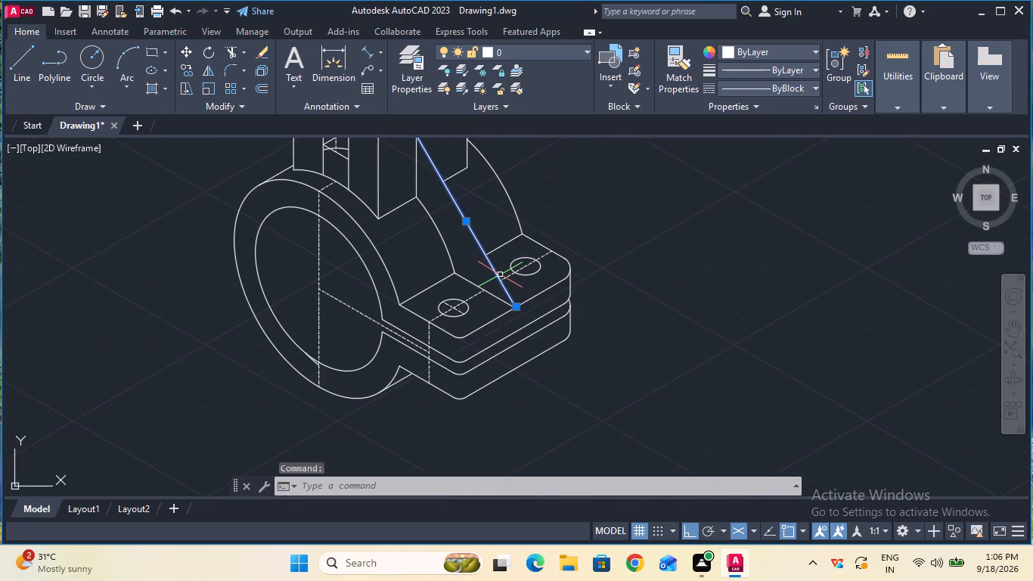
key("Return")
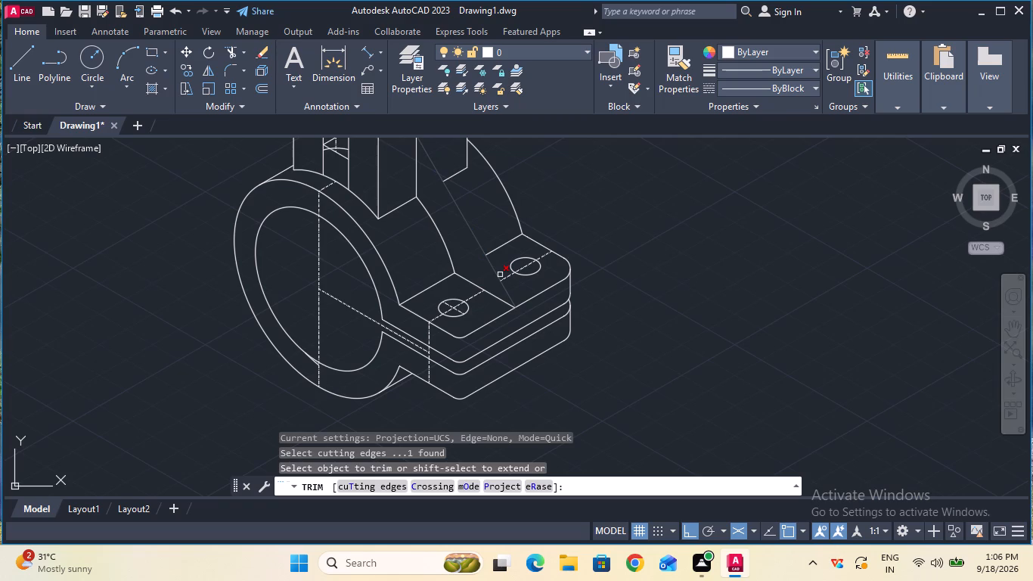
key("Return")
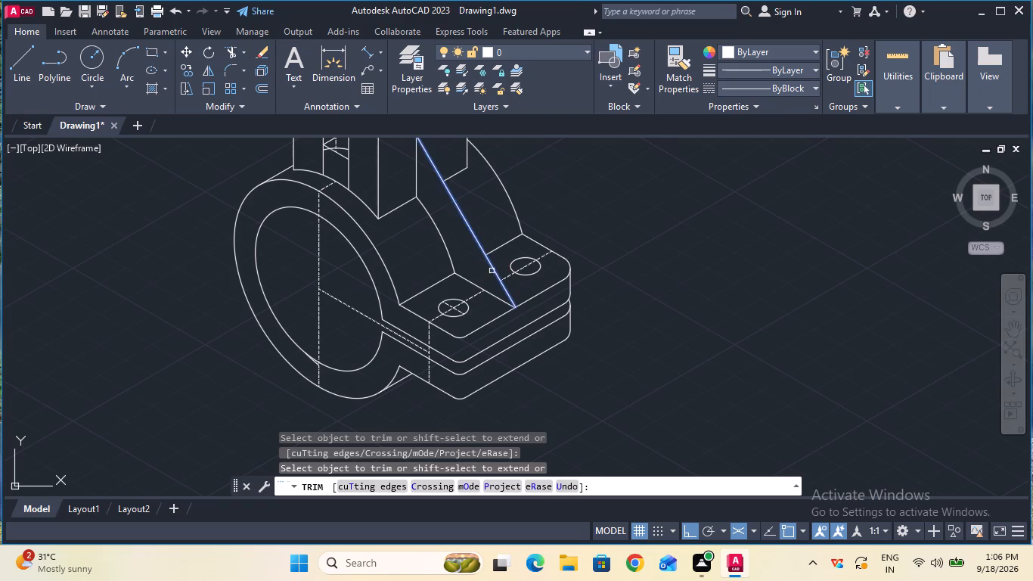
left_click(494, 268)
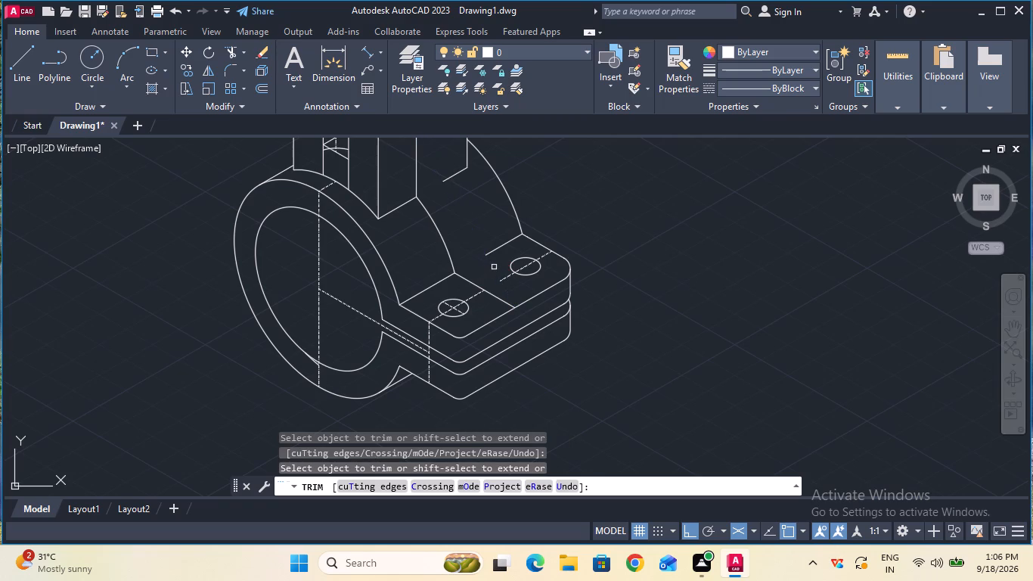
scroll(456, 204, "down", 2, "ctrl")
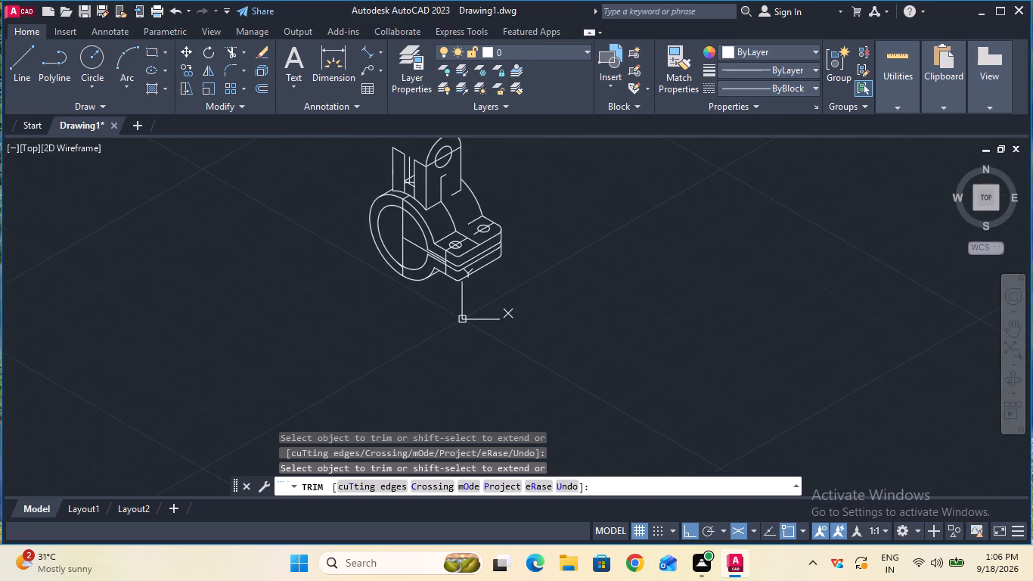
scroll(456, 204, "up", 1, "ctrl")
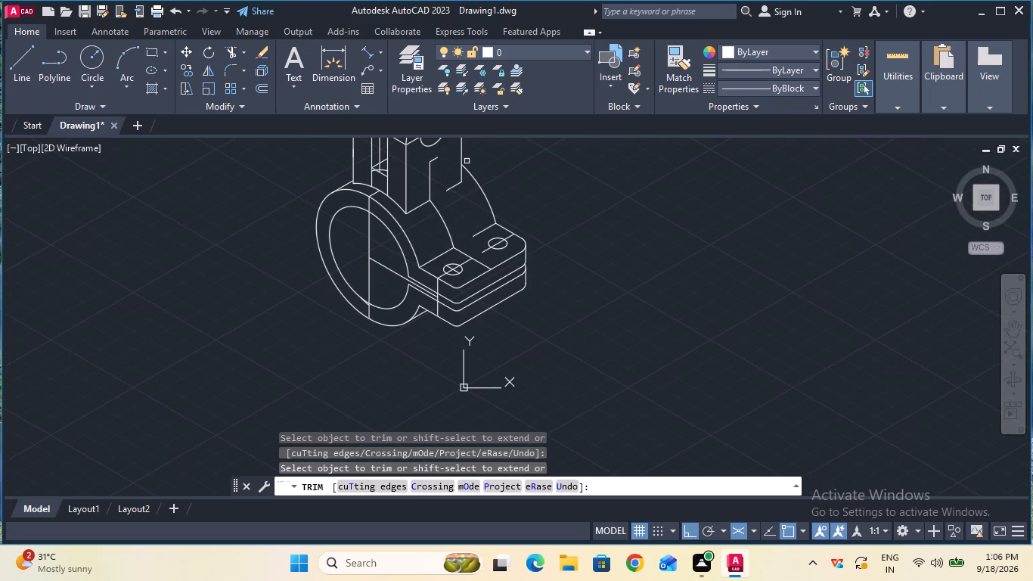
scroll(430, 157, "up", 1, "ctrl")
key("Escape")
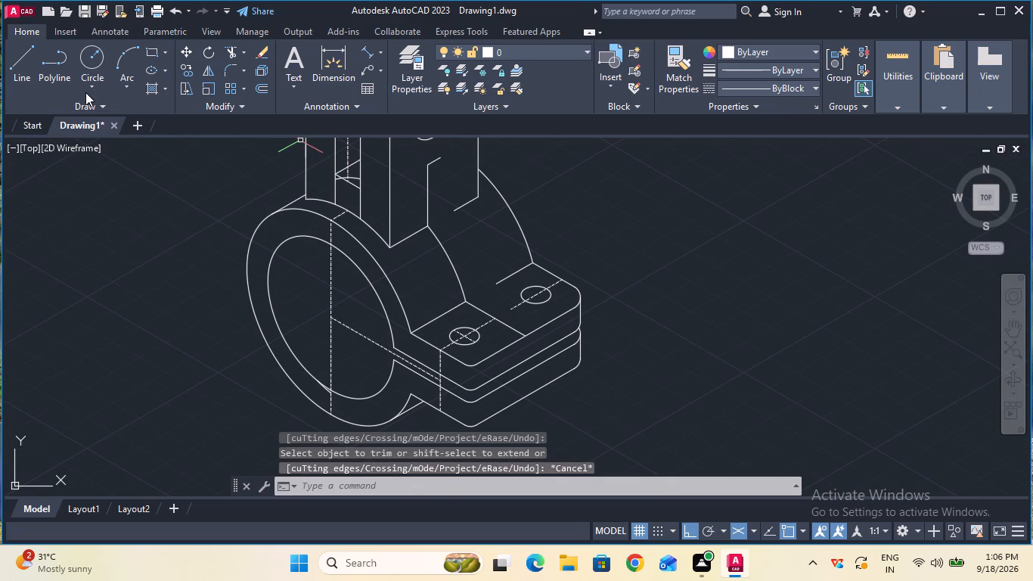
With ortho off, redraw the sloping rib edge from the top of the upright's slot edge to the extended line's end on the lug's outer edge.
left_click(20, 66)
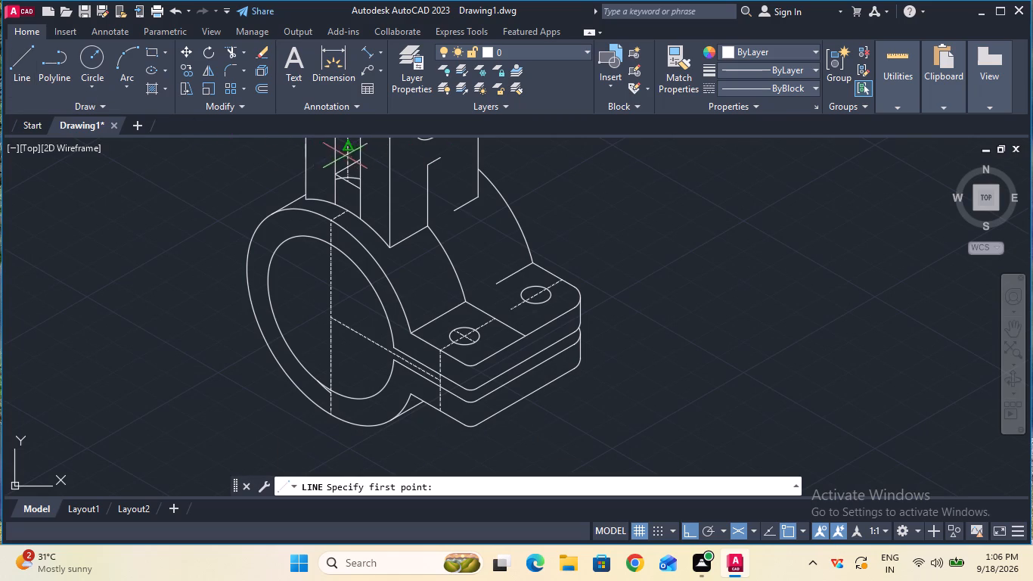
left_click(429, 167)
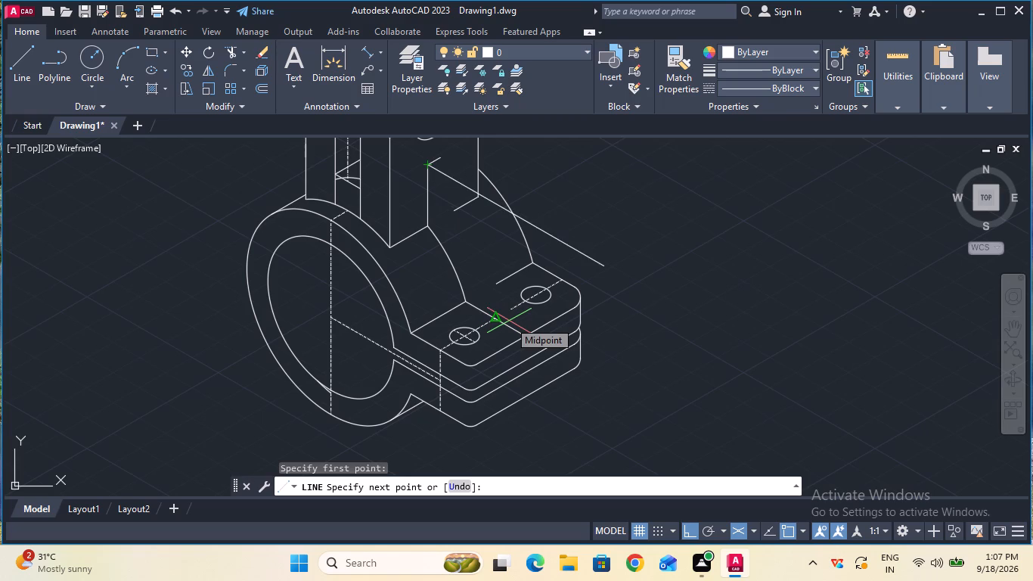
key("F8")
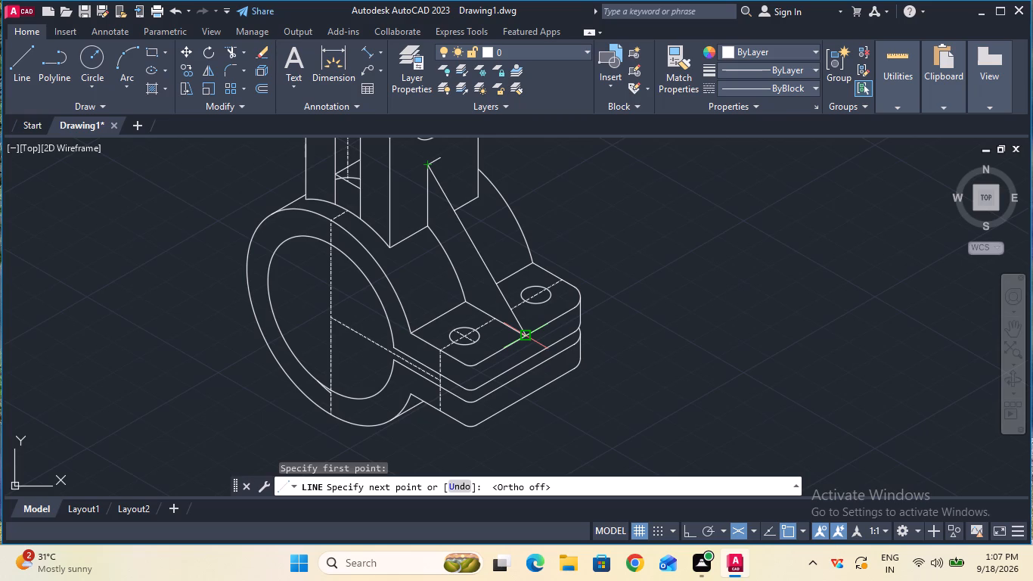
scroll(524, 339, "up", 3, "ctrl")
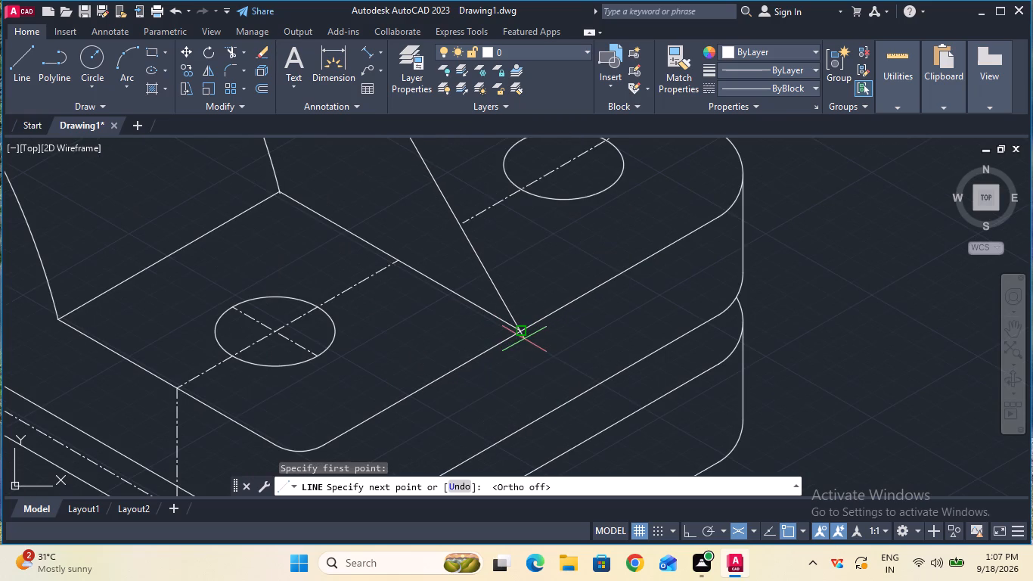
scroll(524, 339, "right", 1)
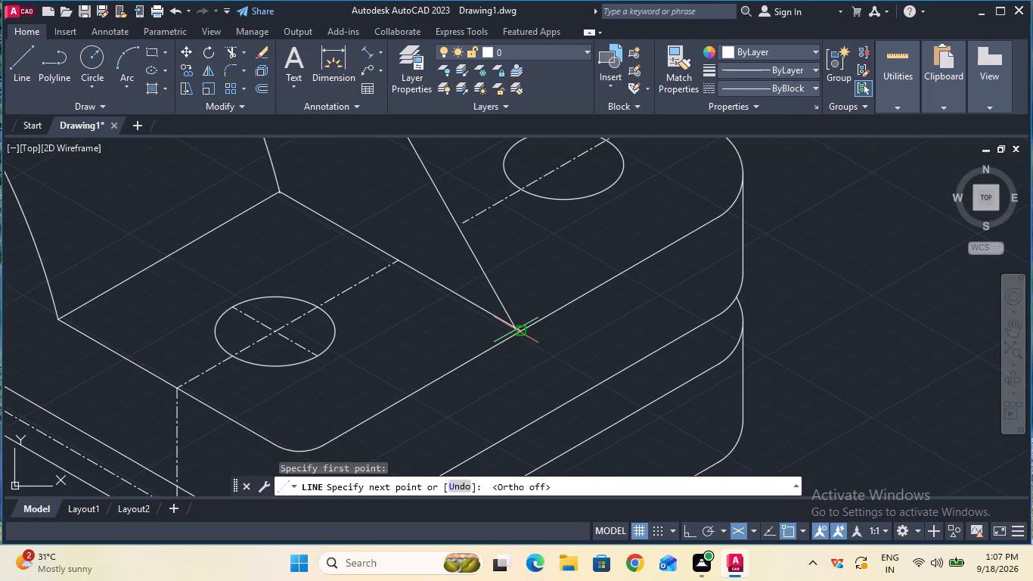
left_click(519, 328)
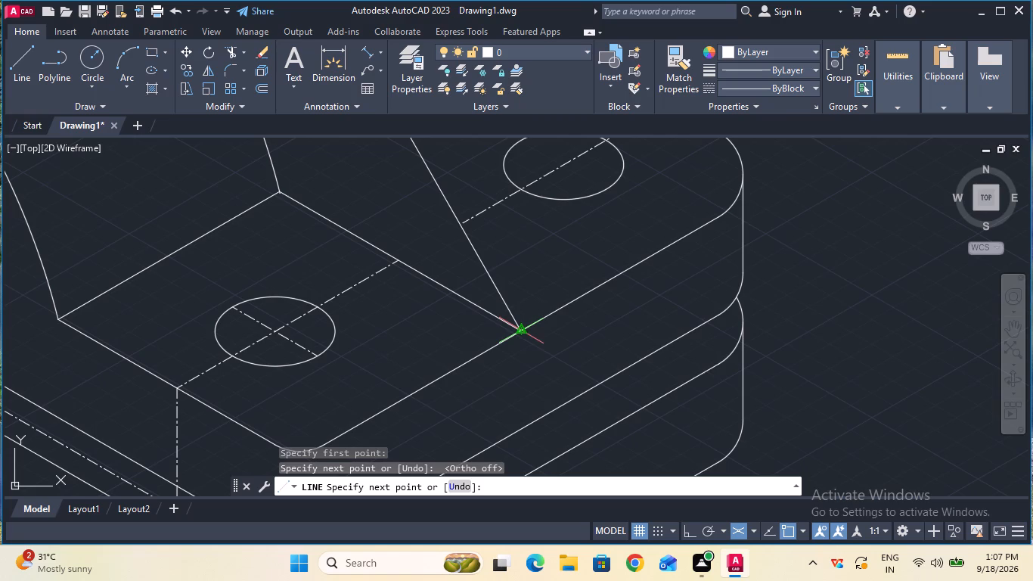
key("Escape")
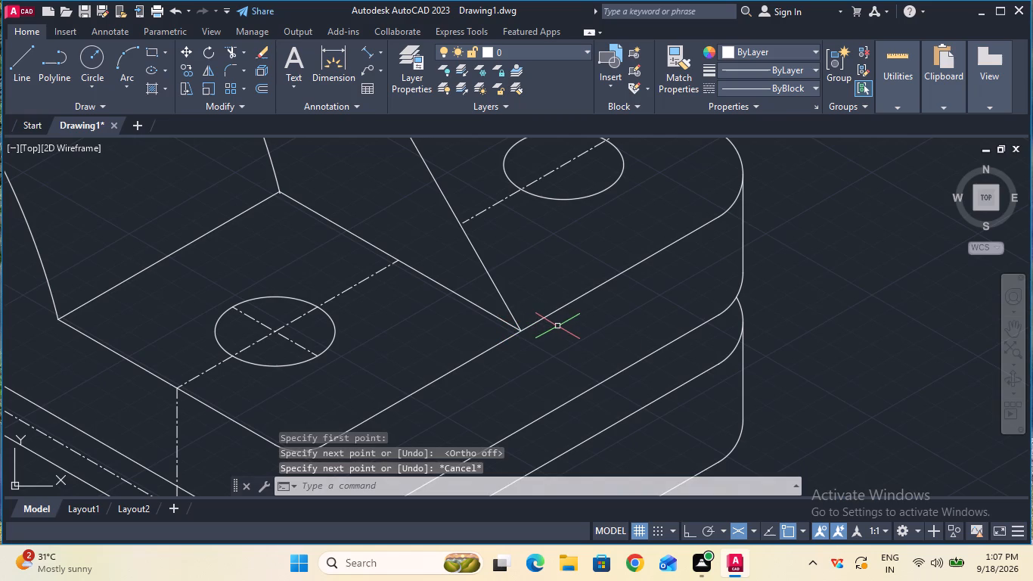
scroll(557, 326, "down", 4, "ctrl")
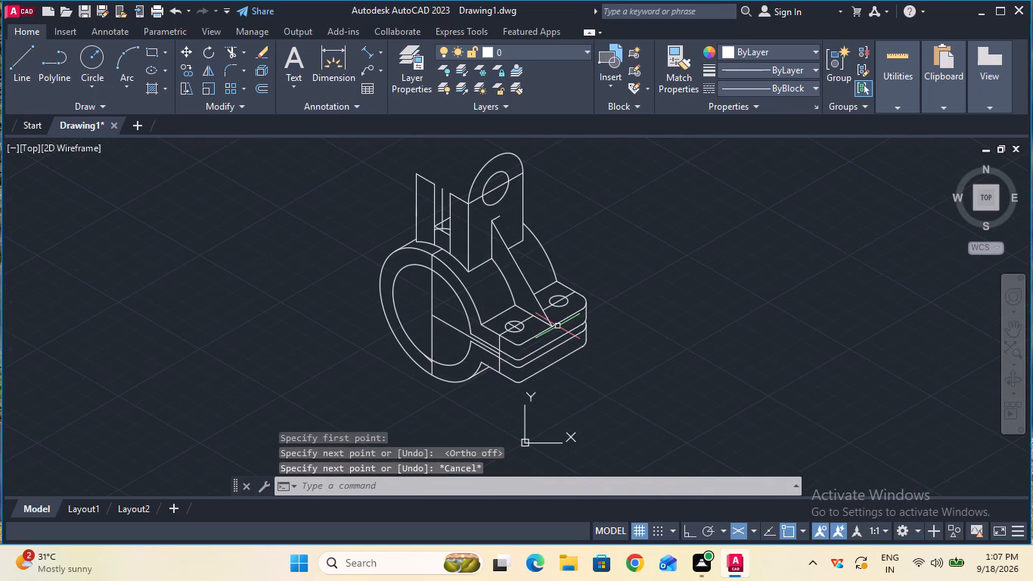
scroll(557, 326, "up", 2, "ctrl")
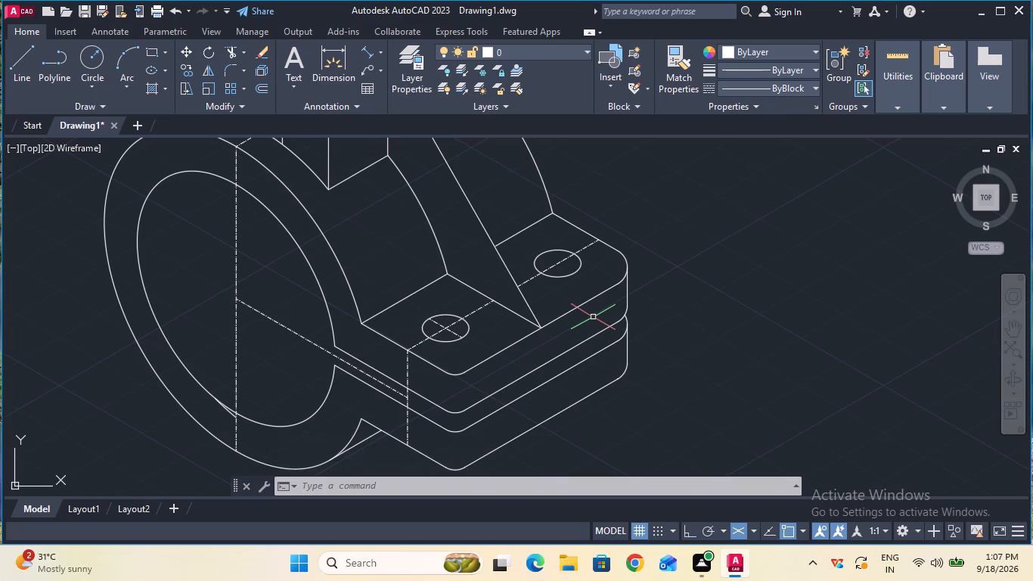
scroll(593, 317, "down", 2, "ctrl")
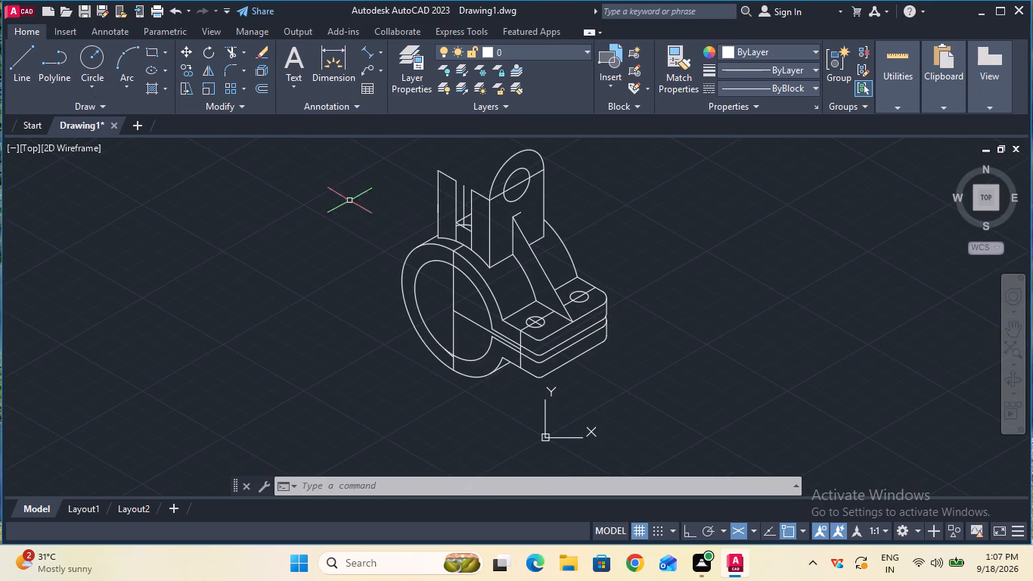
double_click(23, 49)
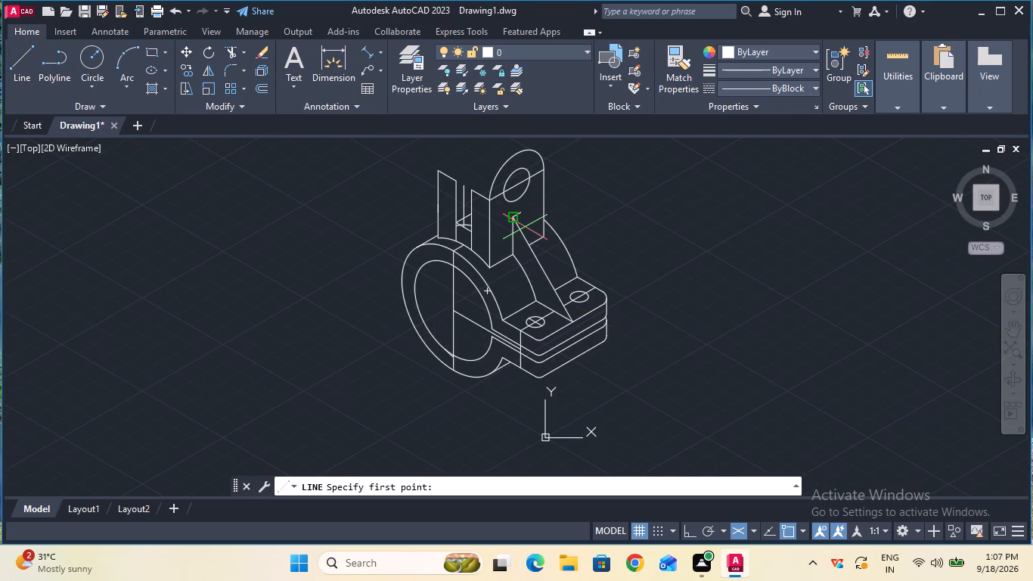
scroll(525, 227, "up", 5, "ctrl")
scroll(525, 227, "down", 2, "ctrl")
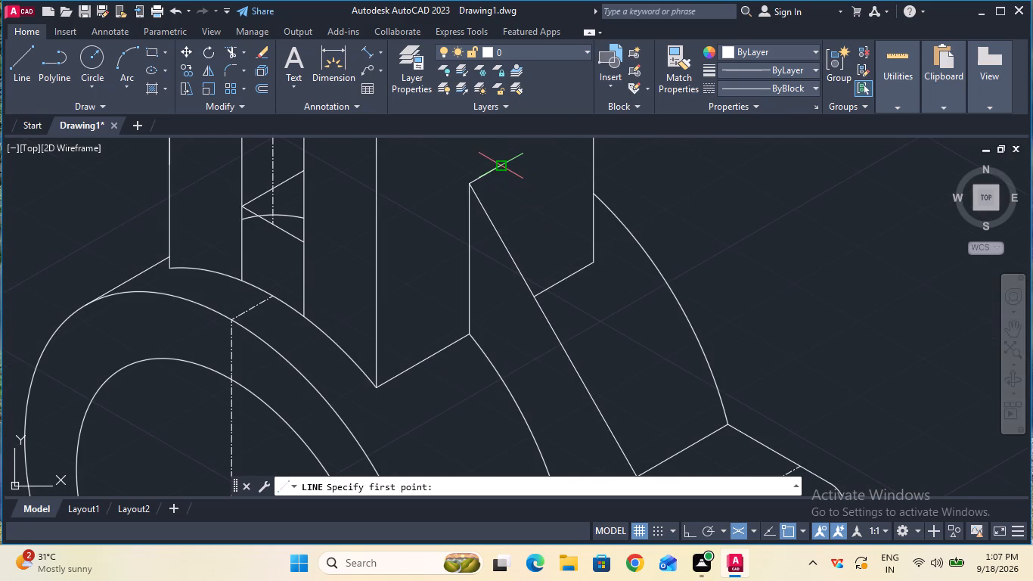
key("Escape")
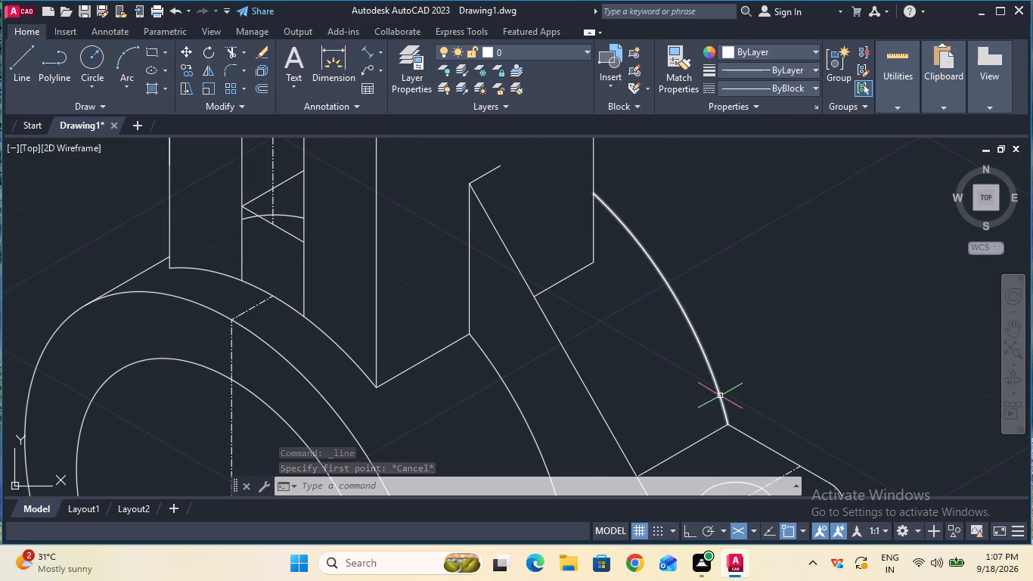
With ortho on, draw a 6 mm line from the sloping rib edge's foot along the lug's outer long edge towards the far hole.
left_click(1009, 334)
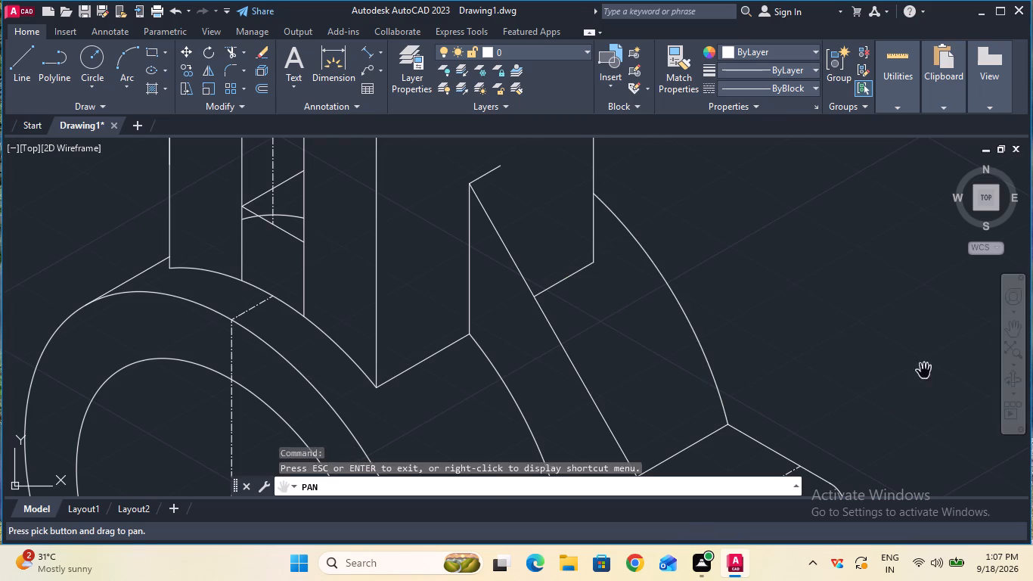
left_click_drag(886, 401, 836, 250)
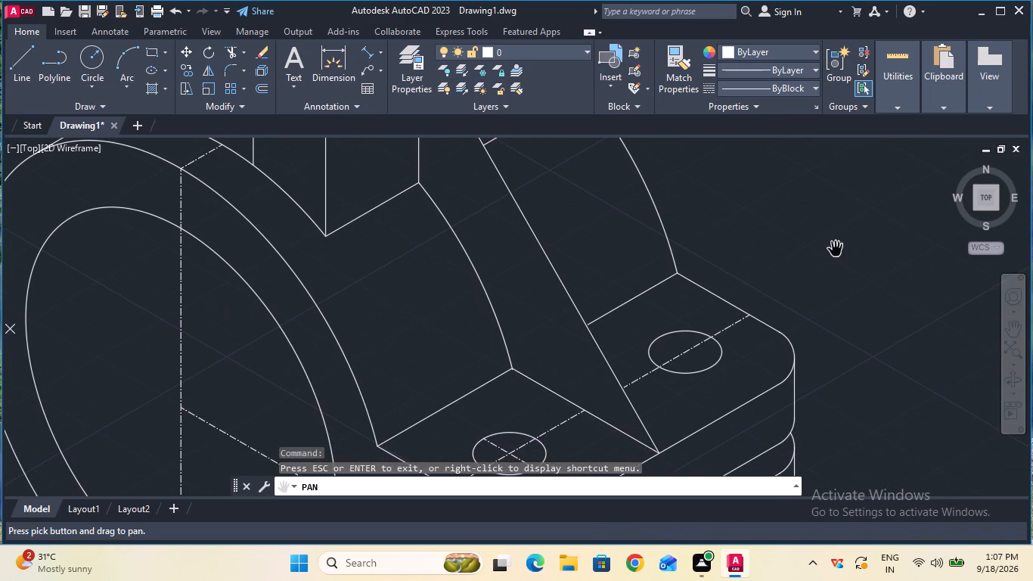
key("Escape")
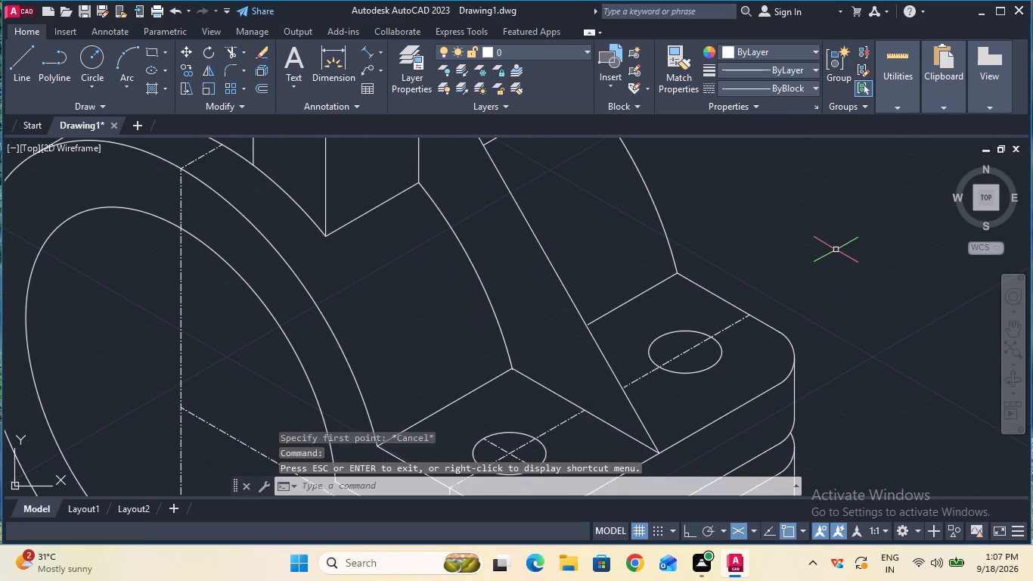
key("F8")
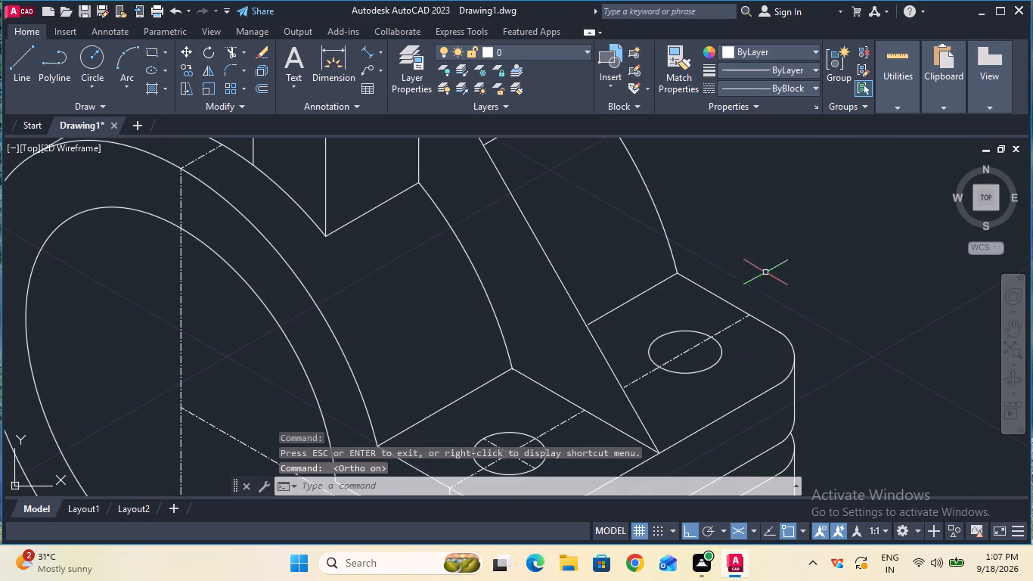
left_click(32, 72)
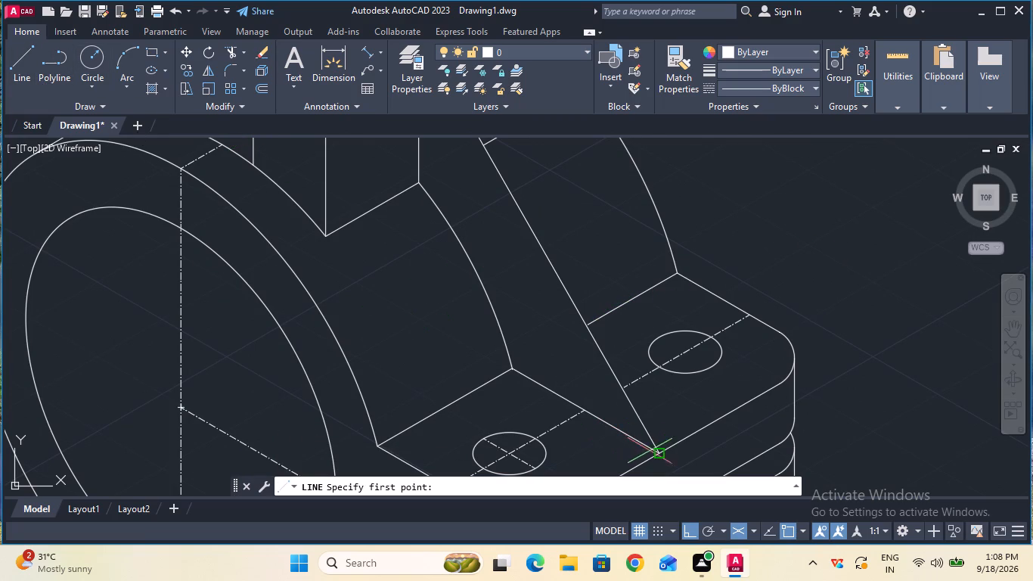
left_click(663, 457)
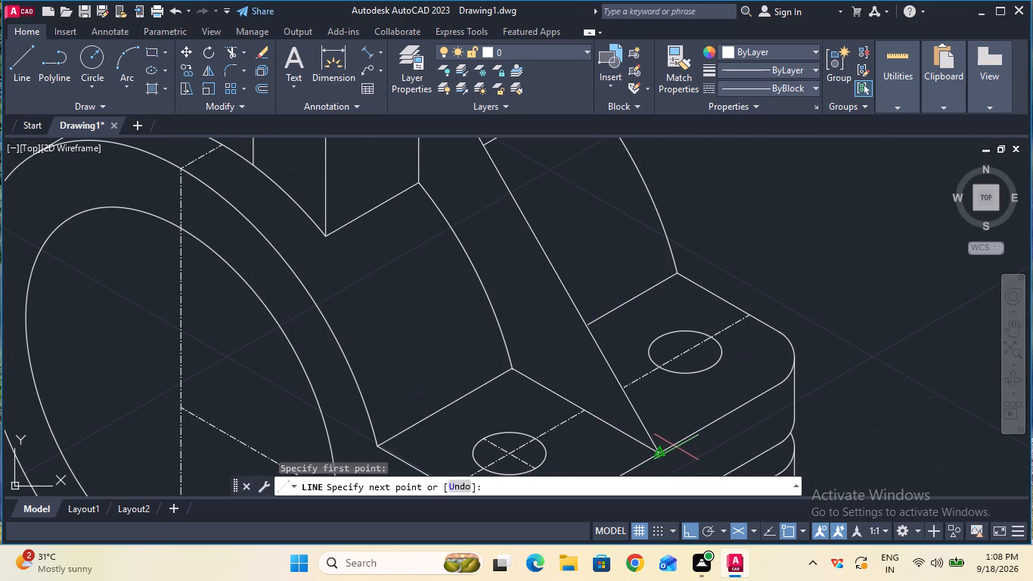
key("6")
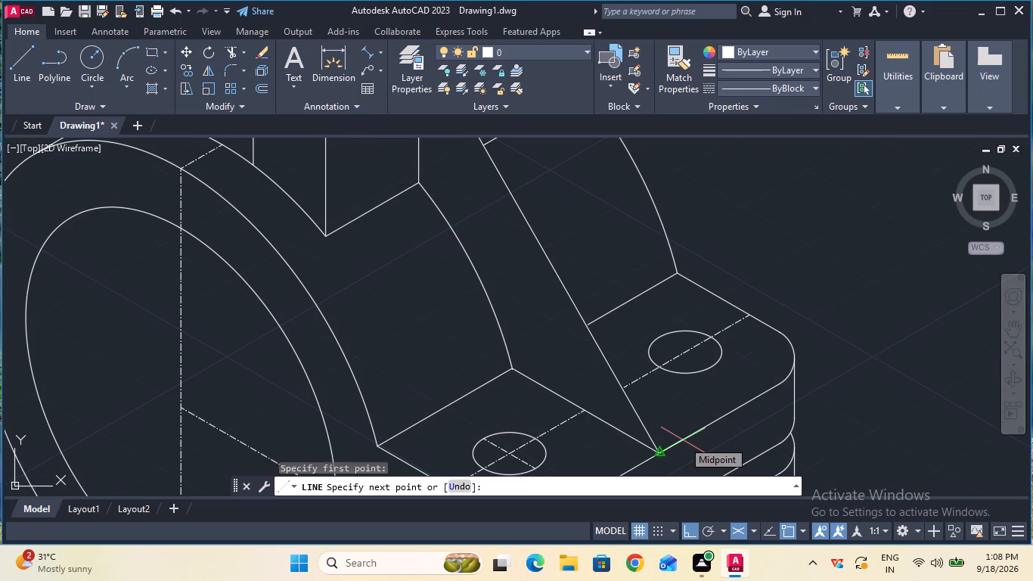
key("Return")
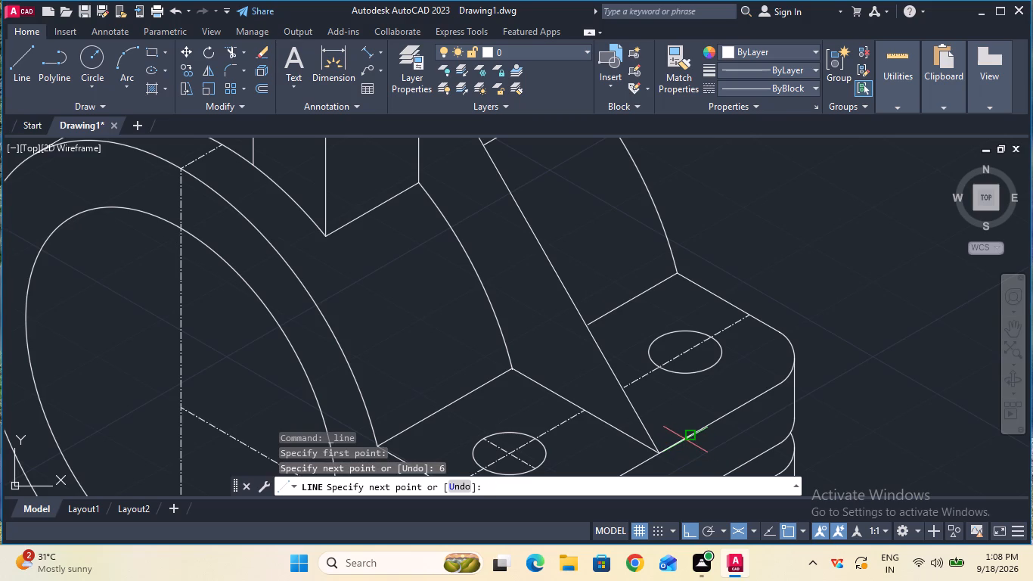
key("Escape")
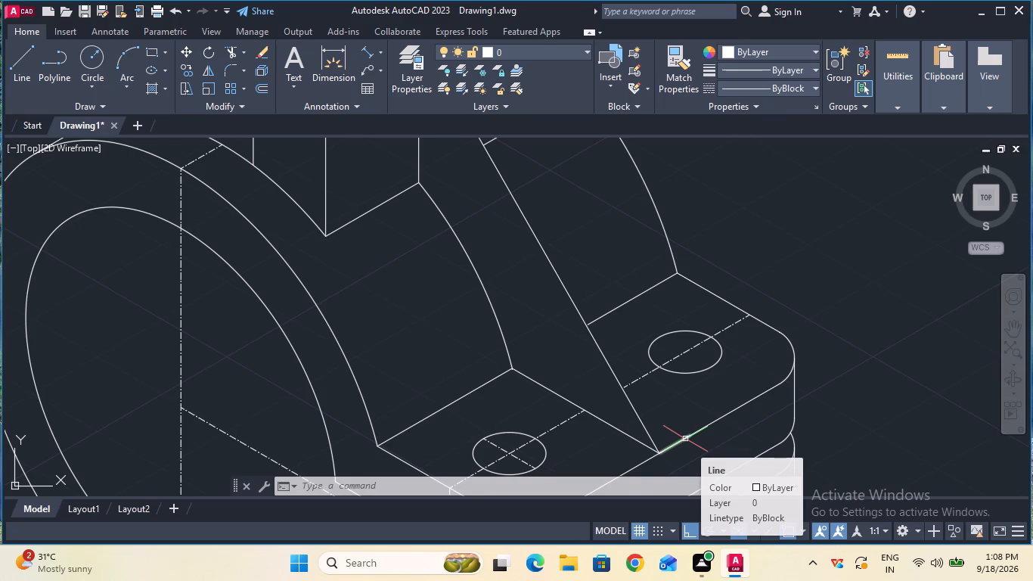
With ortho off, draw the rib's second sloping edge from the short top line's free end to the end of the 6 mm line on the lug.
scroll(685, 439, "down", 1, "ctrl")
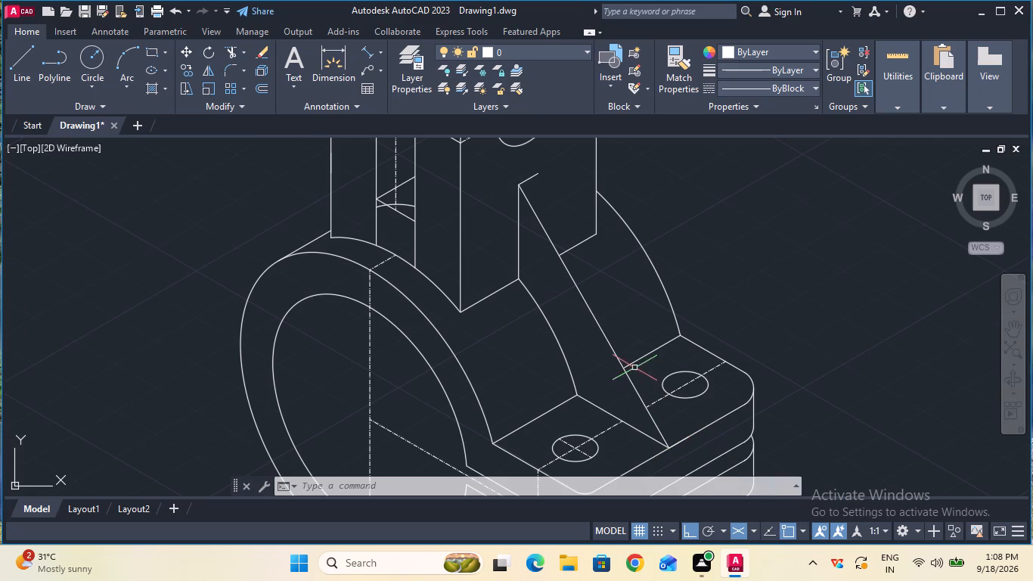
key("F8")
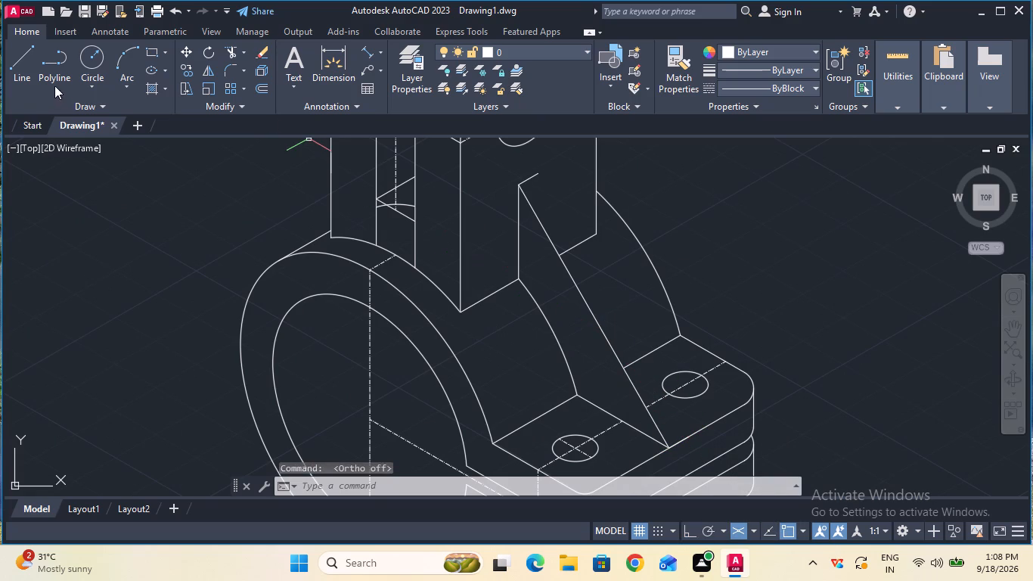
left_click(27, 63)
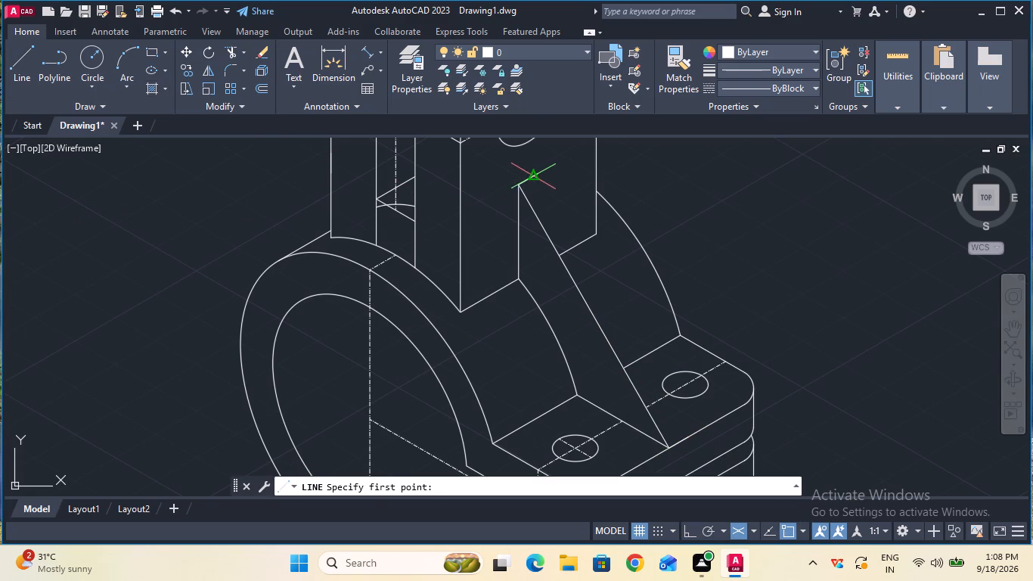
left_click(541, 176)
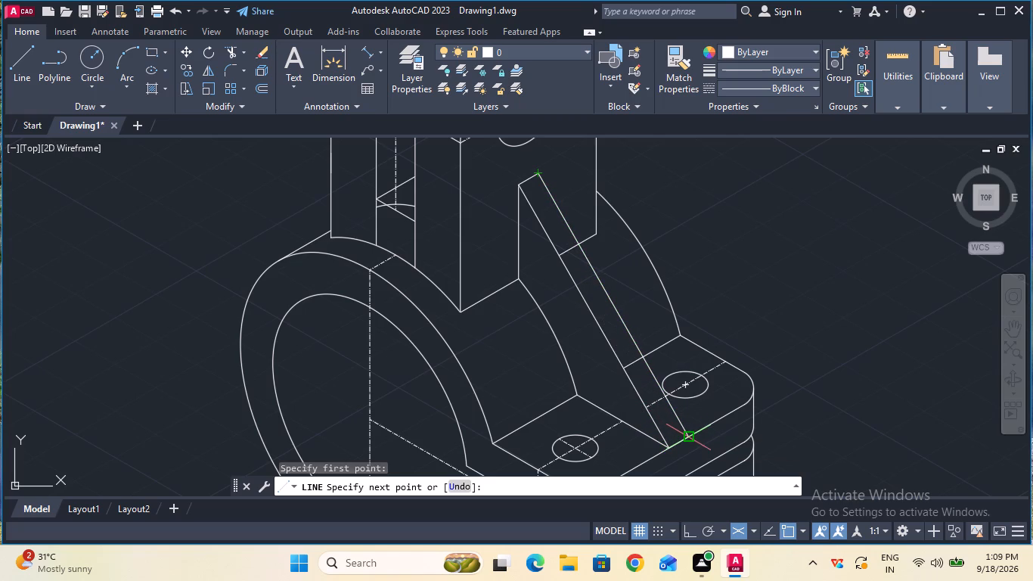
left_click(686, 436)
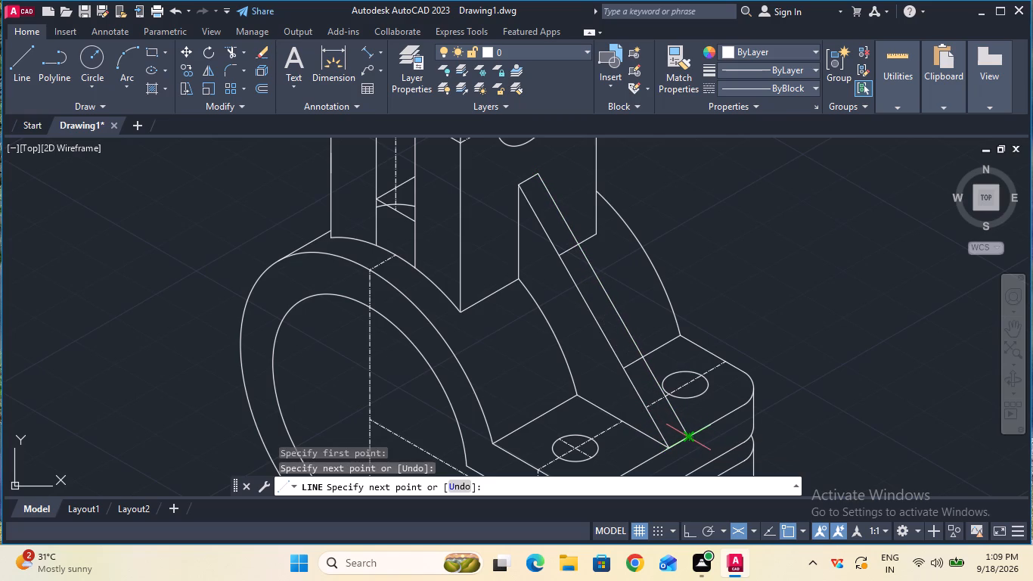
key("Escape")
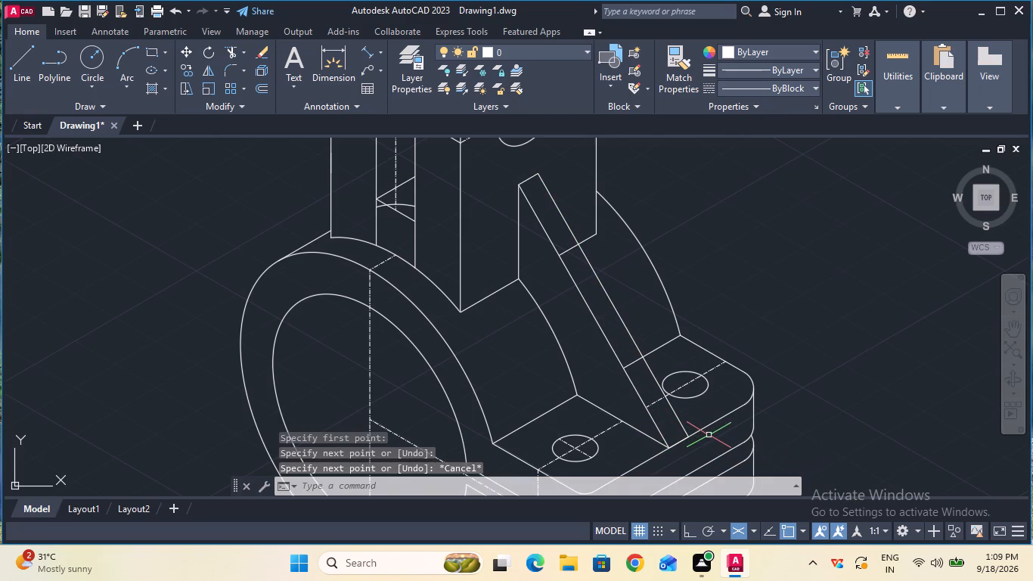
Trim the lug's inner edge, the hole centreline and the upright's base edge between the rib's two sloping edges.
scroll(681, 425, "up", 2, "ctrl")
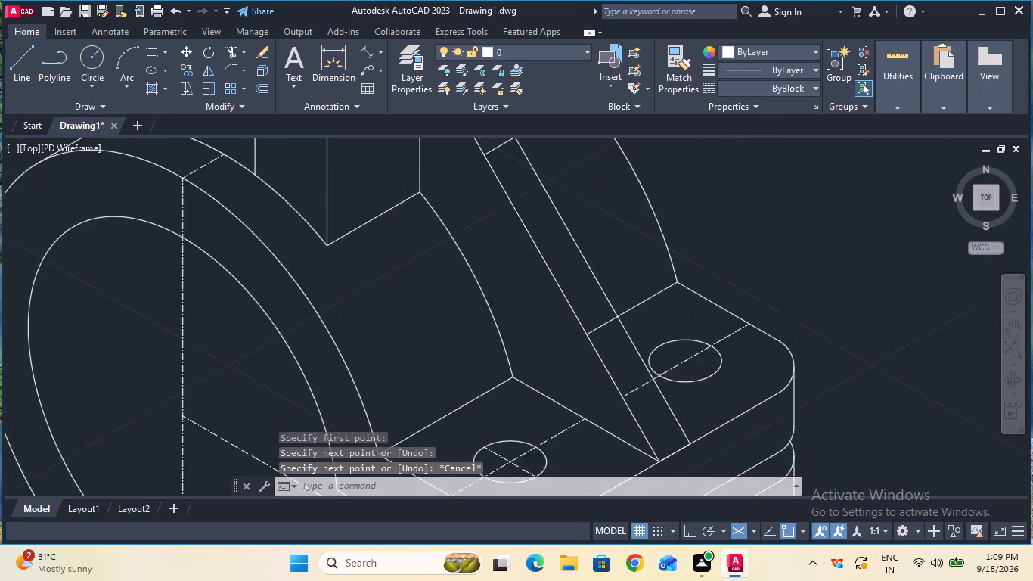
scroll(681, 425, "up", 1, "ctrl")
scroll(681, 425, "down", 2, "ctrl")
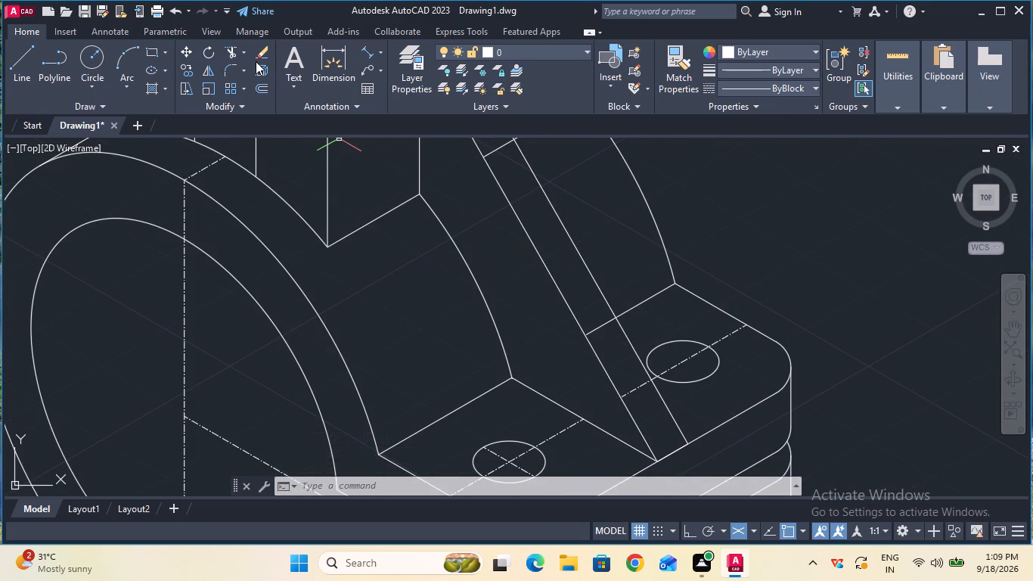
left_click(234, 54)
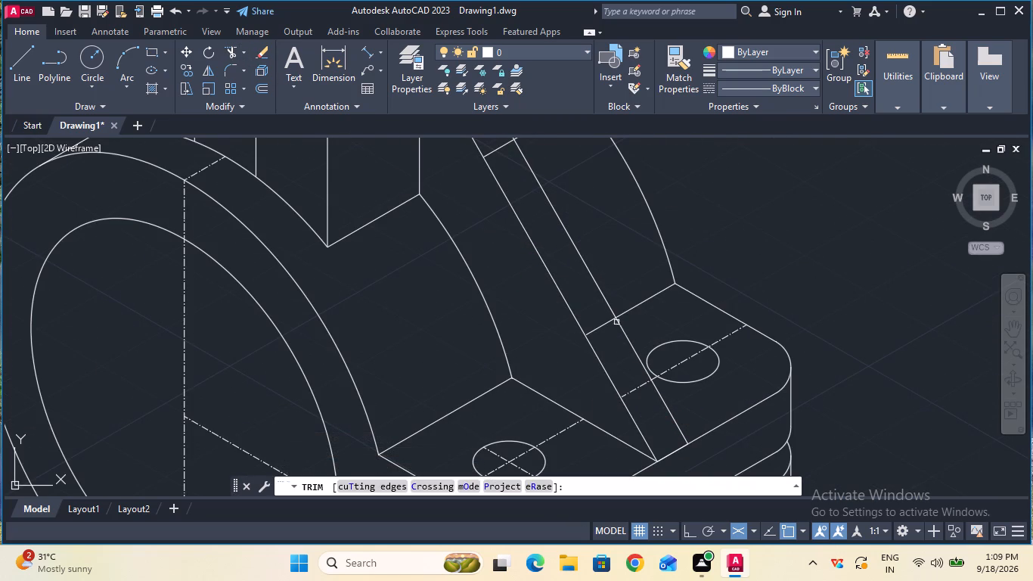
left_click(603, 328)
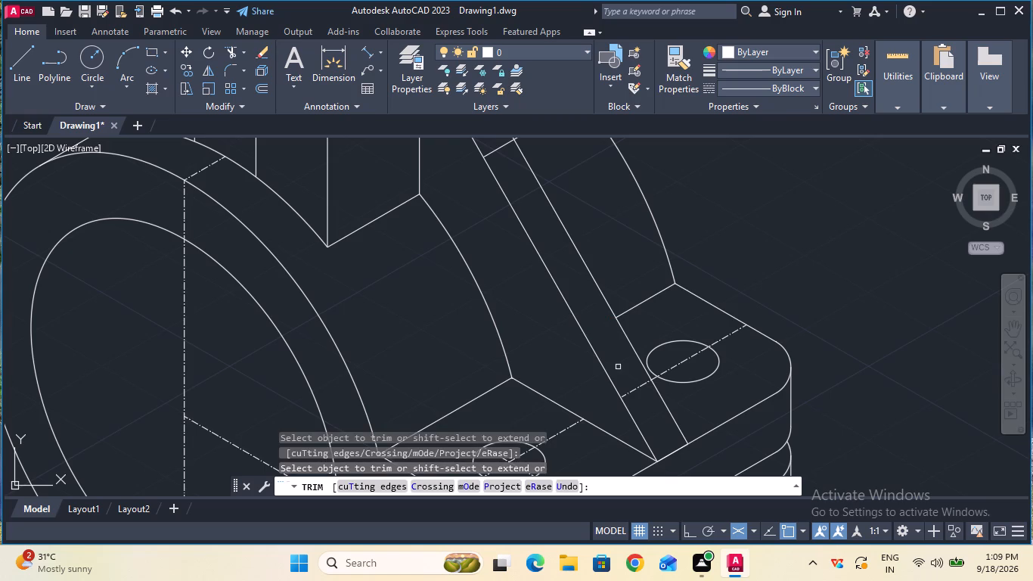
left_click(636, 390)
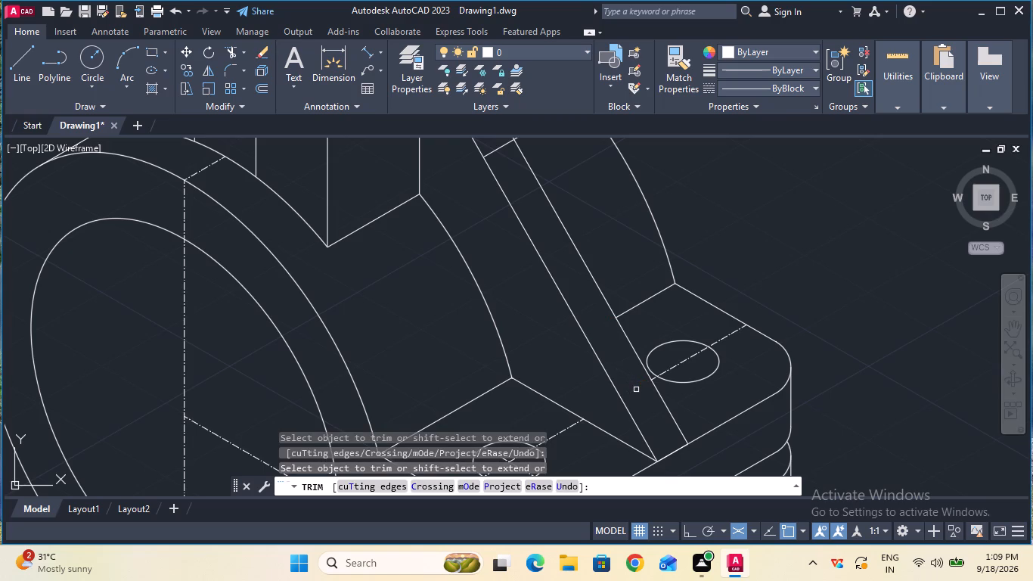
scroll(636, 390, "down", 2, "ctrl")
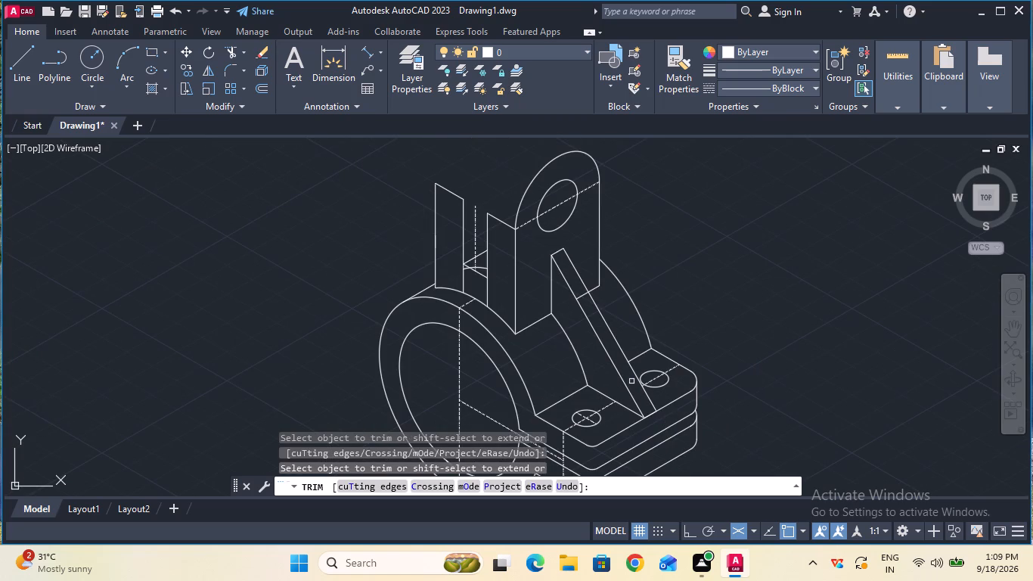
left_click(585, 296)
key("Escape")
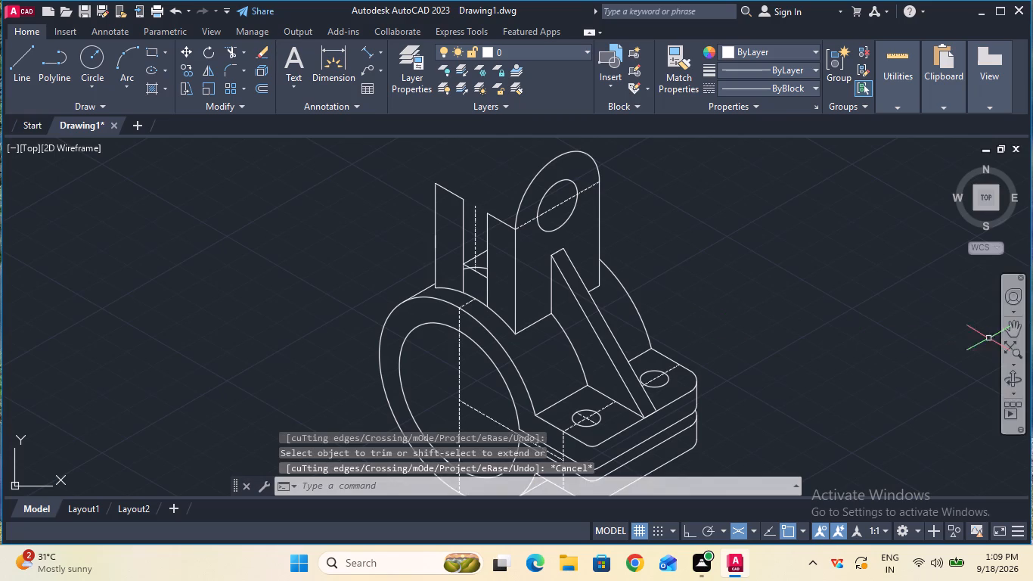
Copy the upright's rounded top arc 14 mm from the hole centre across the plate's thickness towards the slot.
scroll(825, 324, "down", 3, "ctrl")
scroll(825, 324, "up", 3, "ctrl")
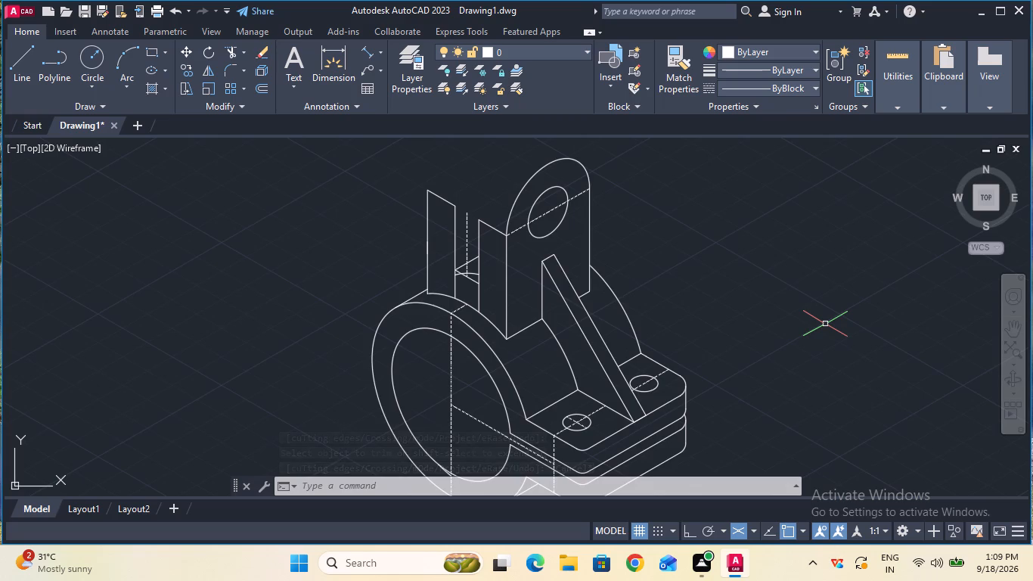
scroll(825, 324, "down", 2, "ctrl")
scroll(825, 324, "up", 1, "ctrl")
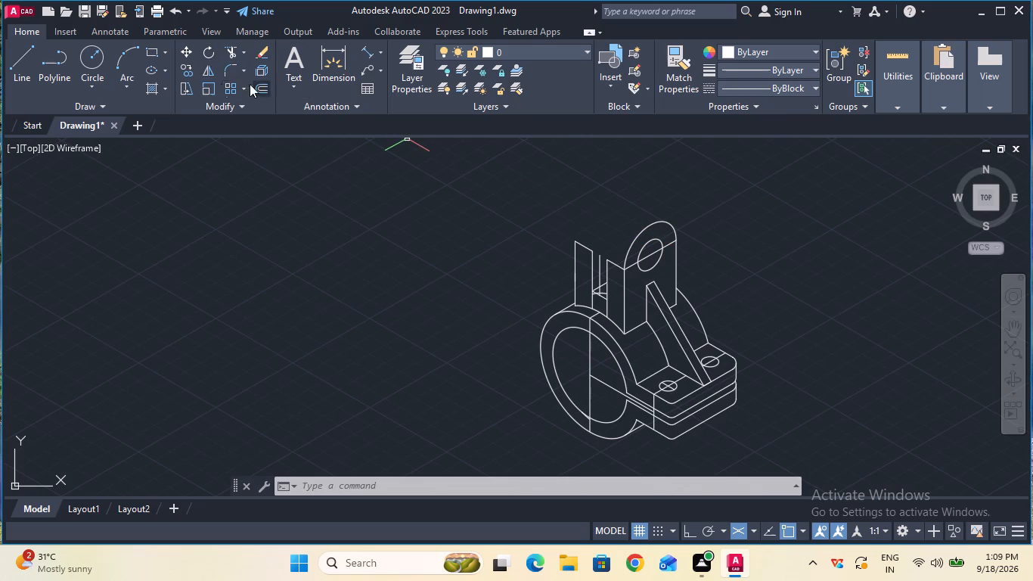
left_click(192, 73)
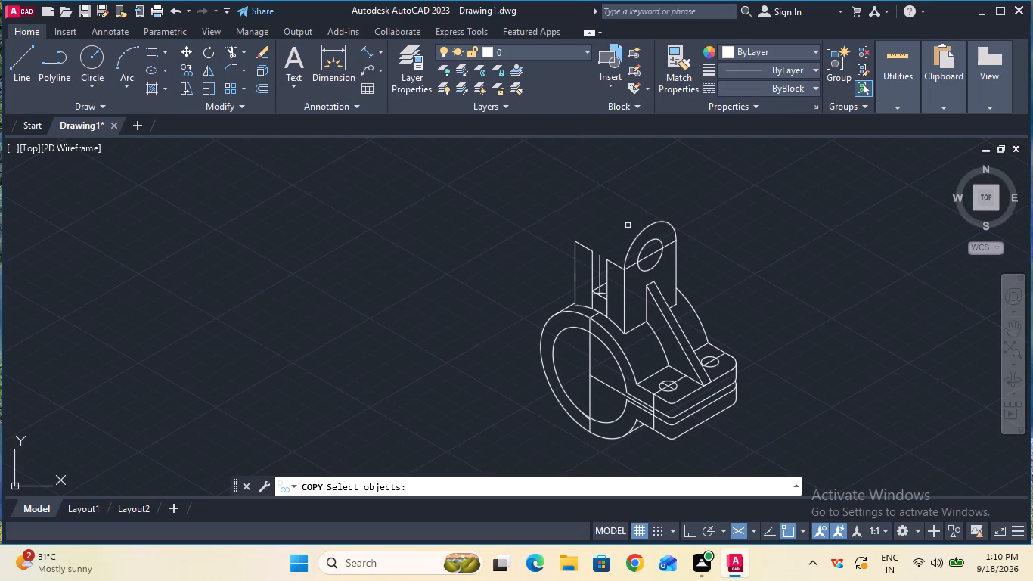
left_click(644, 231)
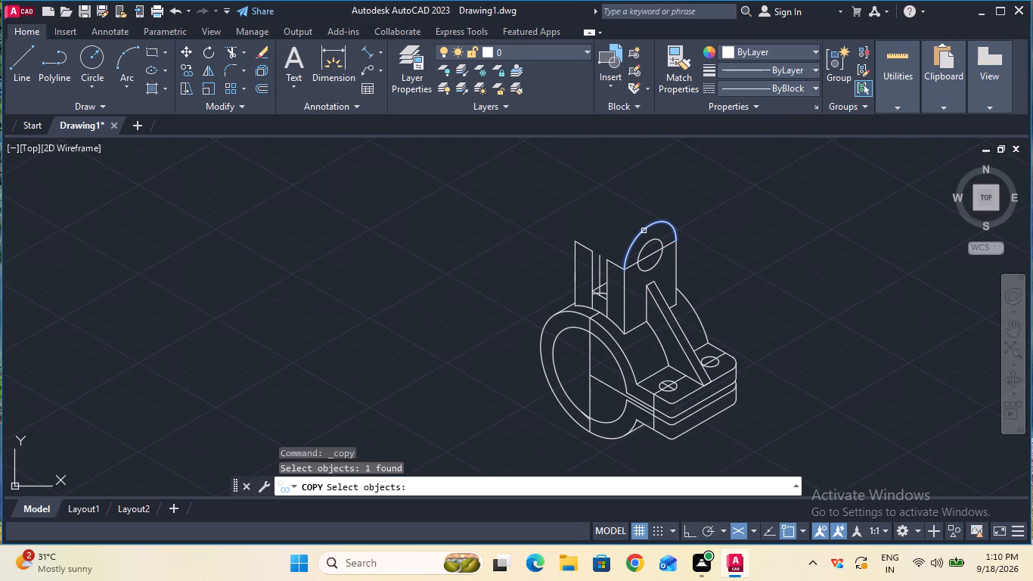
key("Return")
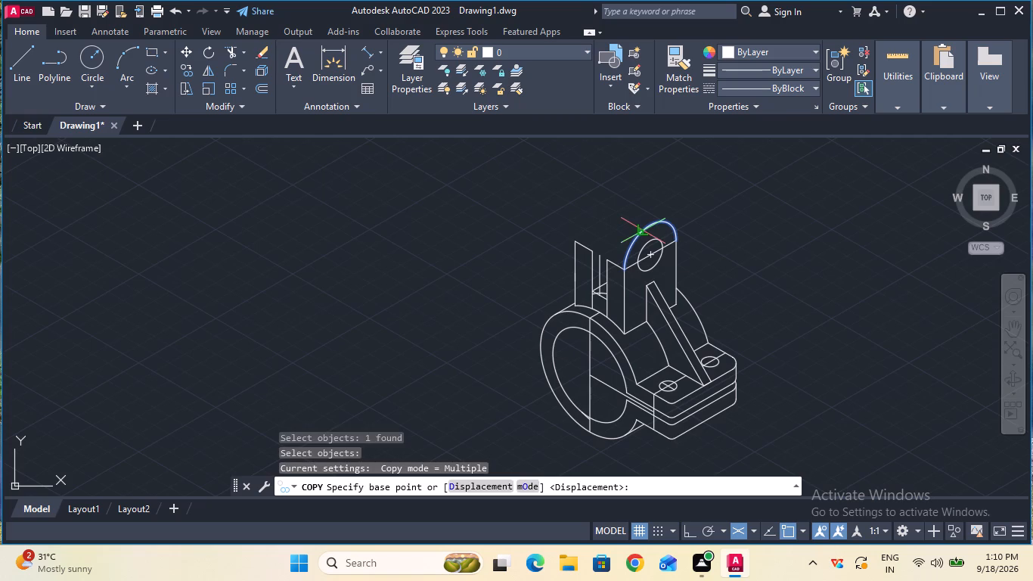
left_click(647, 259)
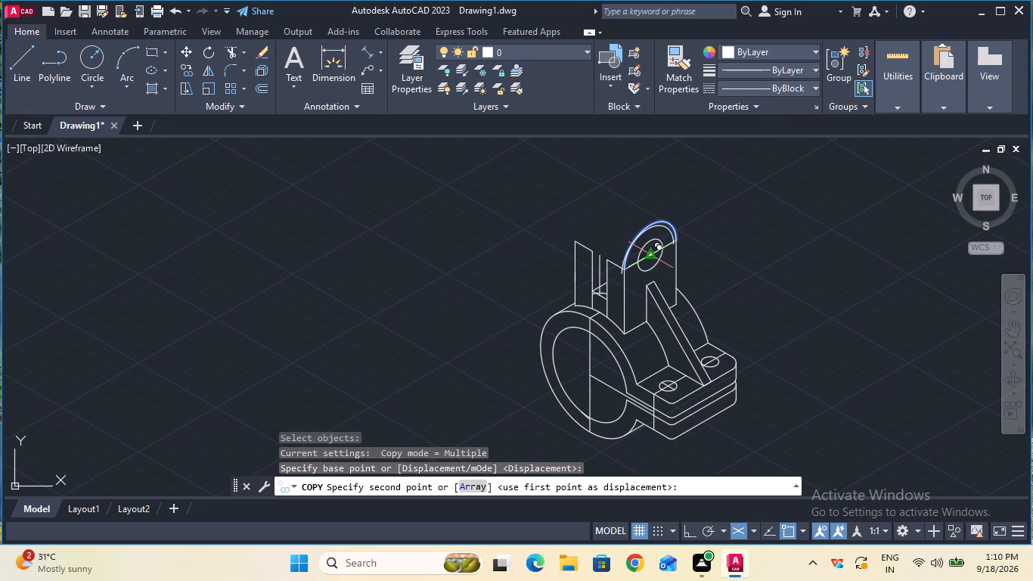
type("14")
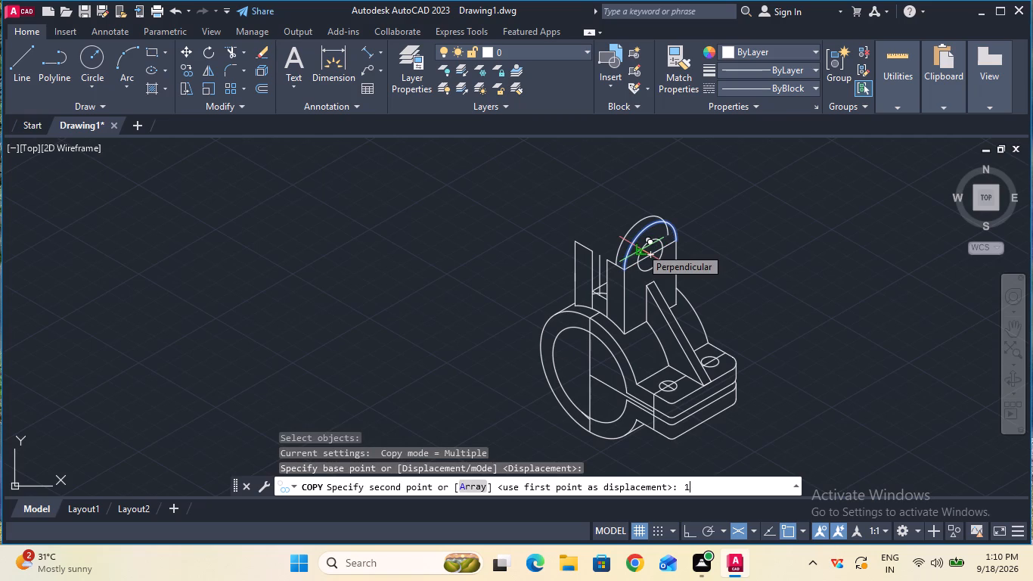
key("Return")
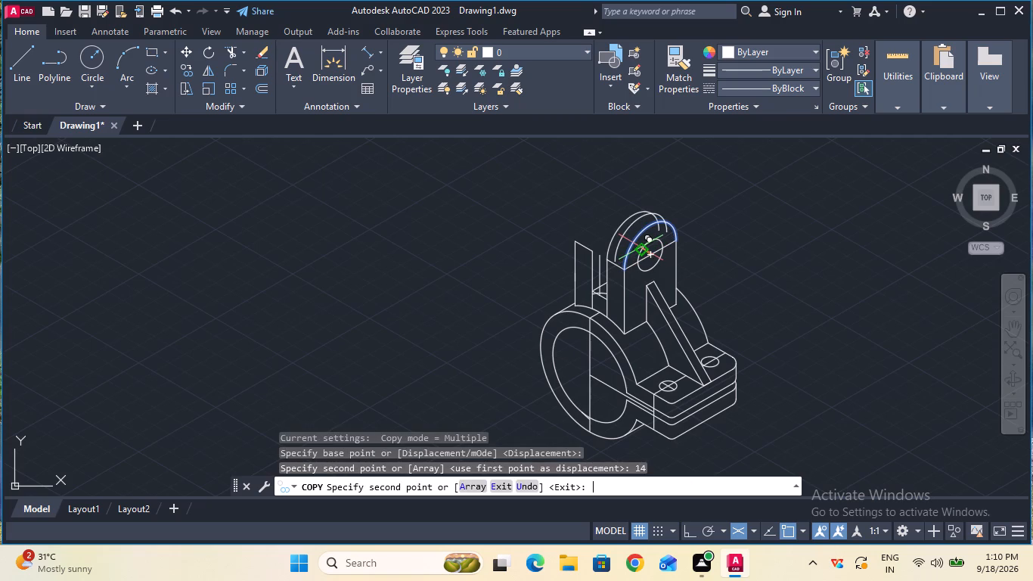
key("Escape")
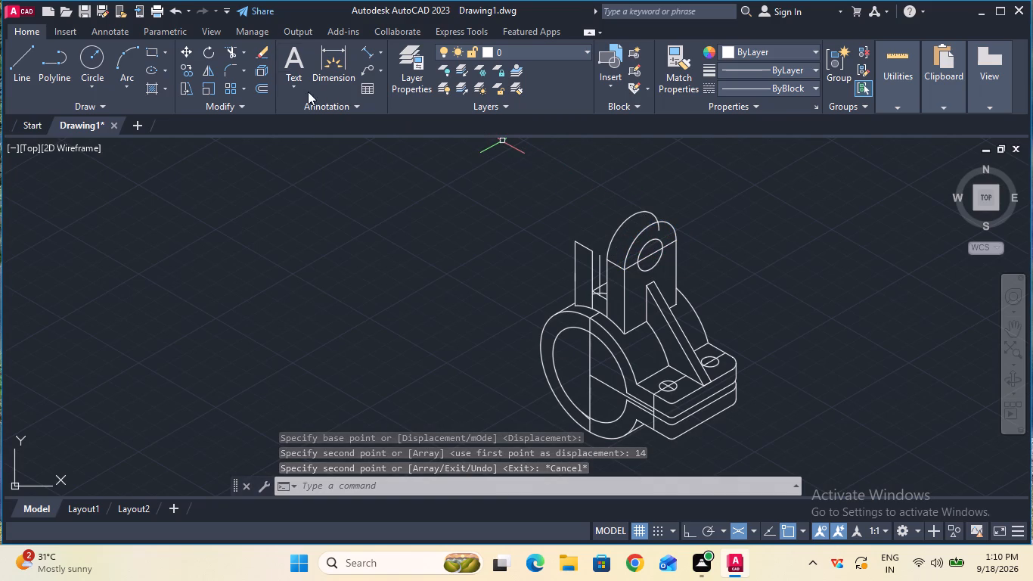
Trim the part of the copied arc that lies behind the upright's front rounded top.
double_click(230, 54)
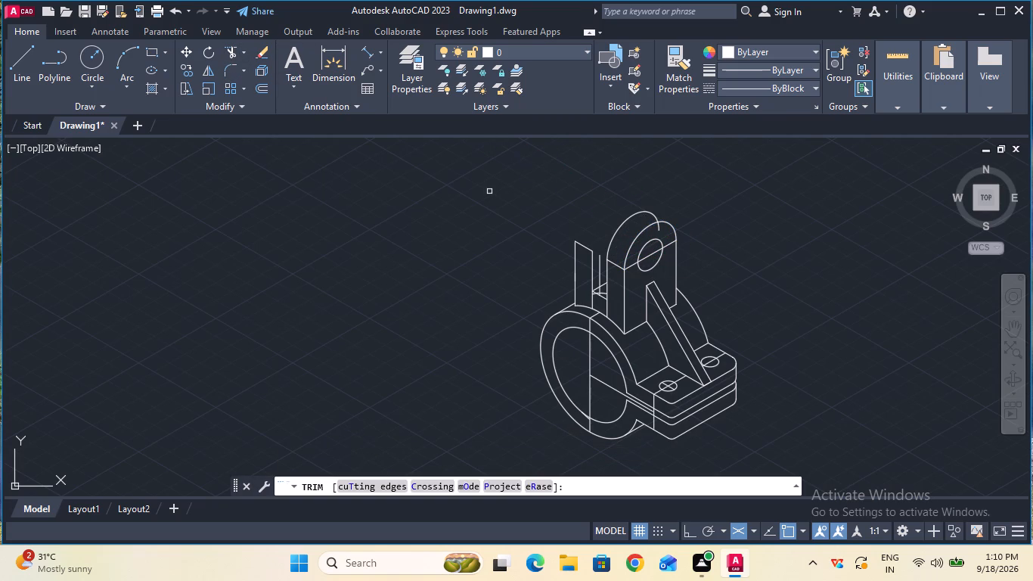
left_click(656, 228)
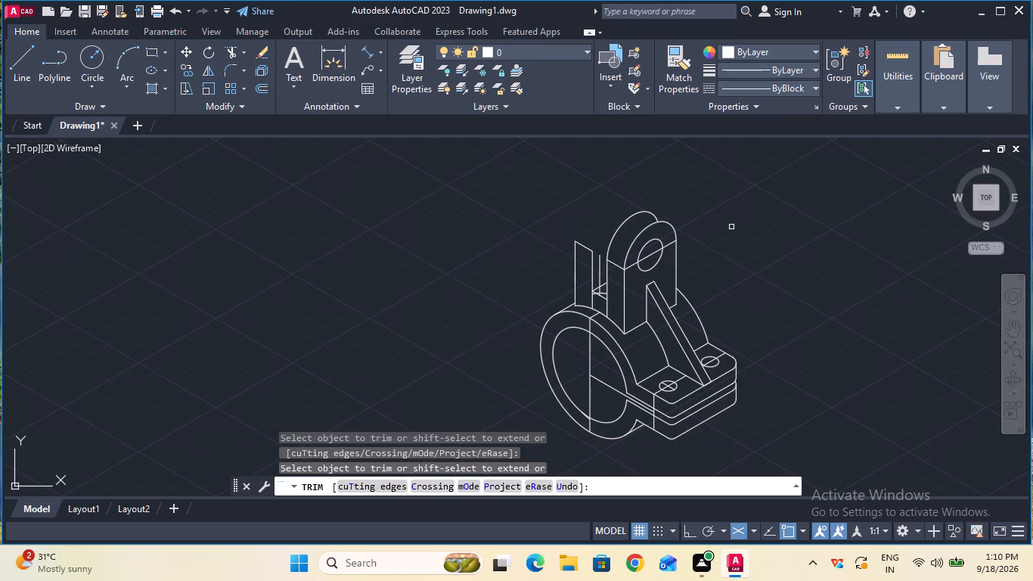
key("Escape")
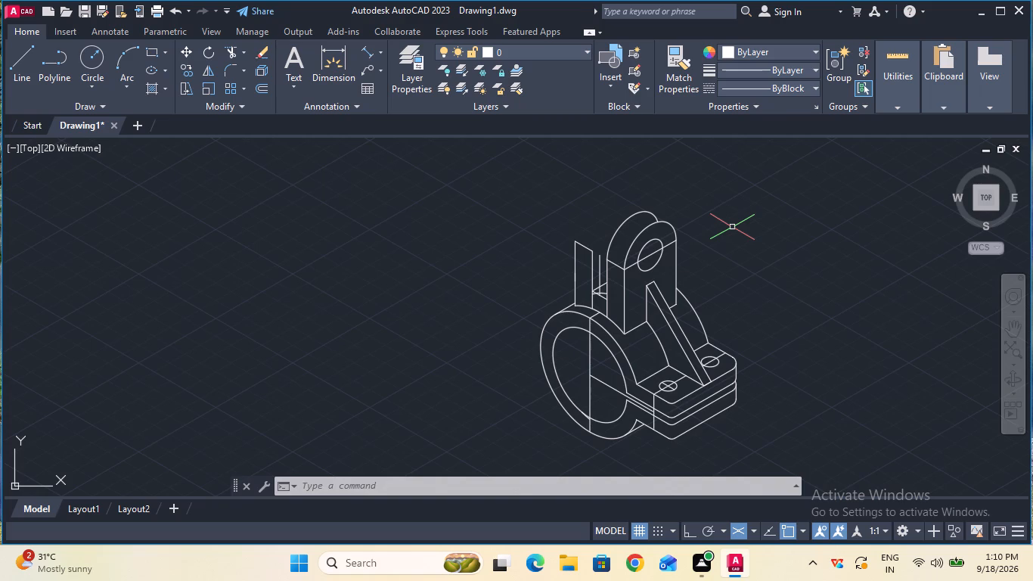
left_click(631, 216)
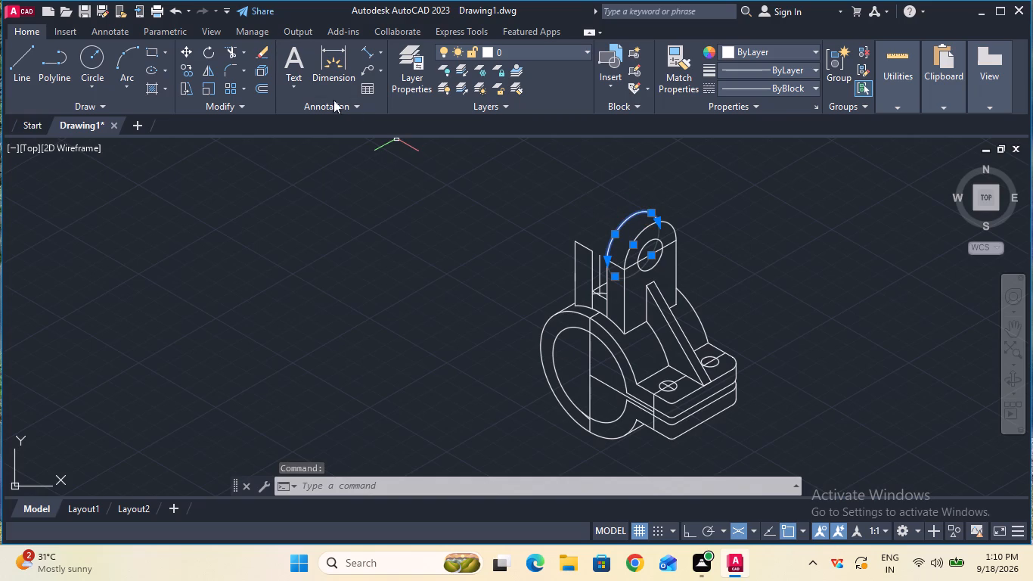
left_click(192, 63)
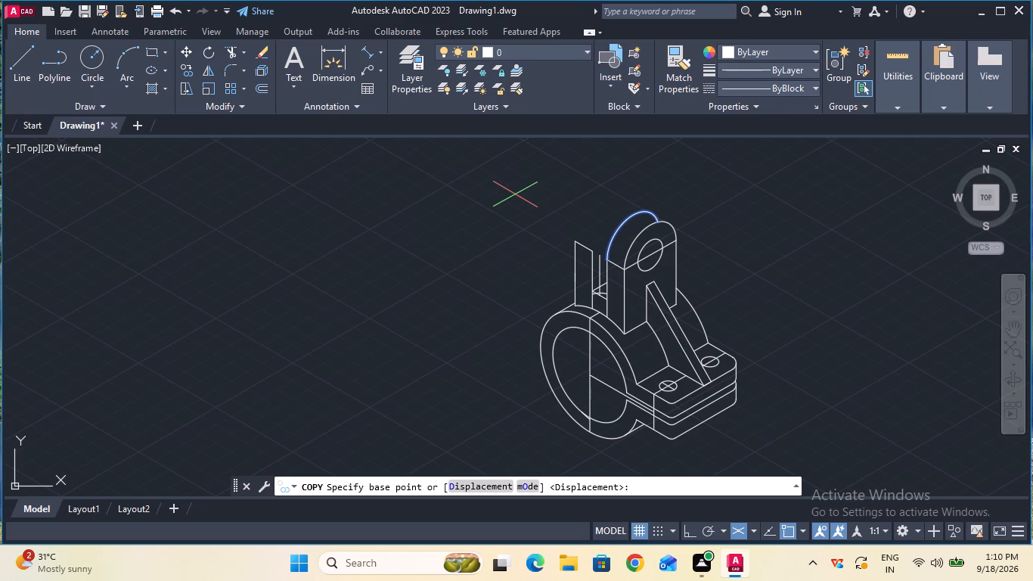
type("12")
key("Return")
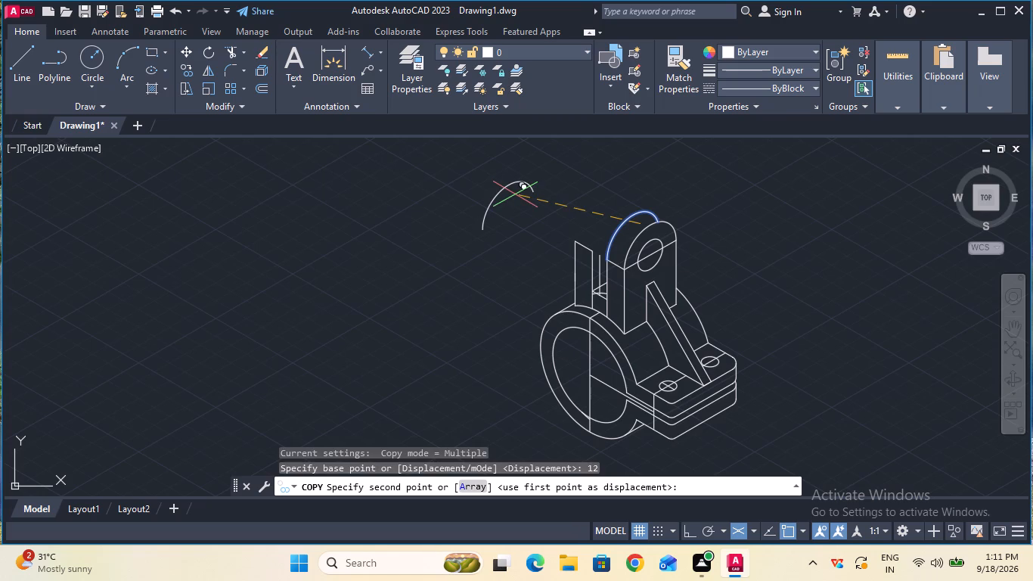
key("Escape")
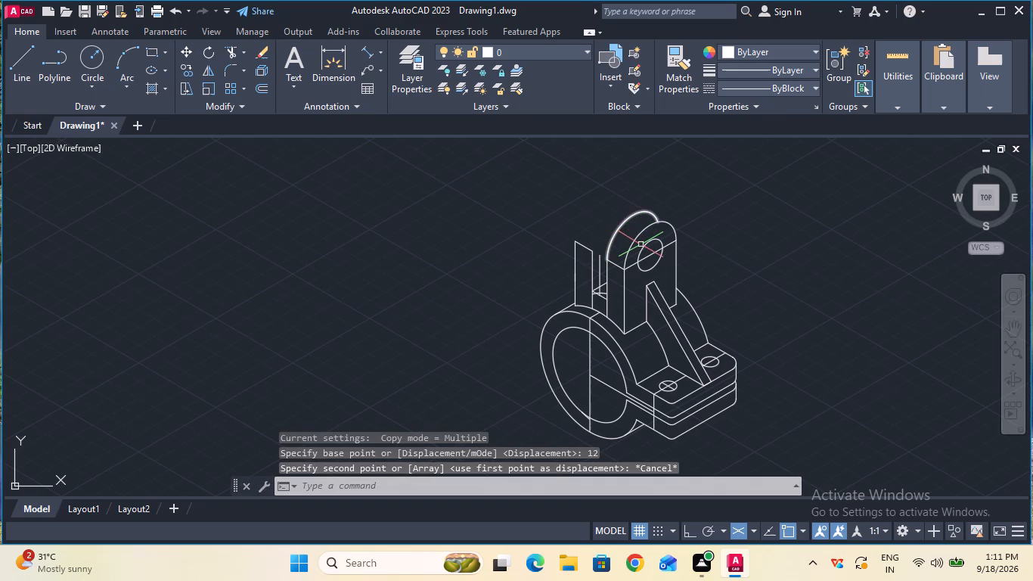
Copy the upright's front rounded top arc 26 mm from the hole centre across the slot to the rear plate.
left_click(637, 236)
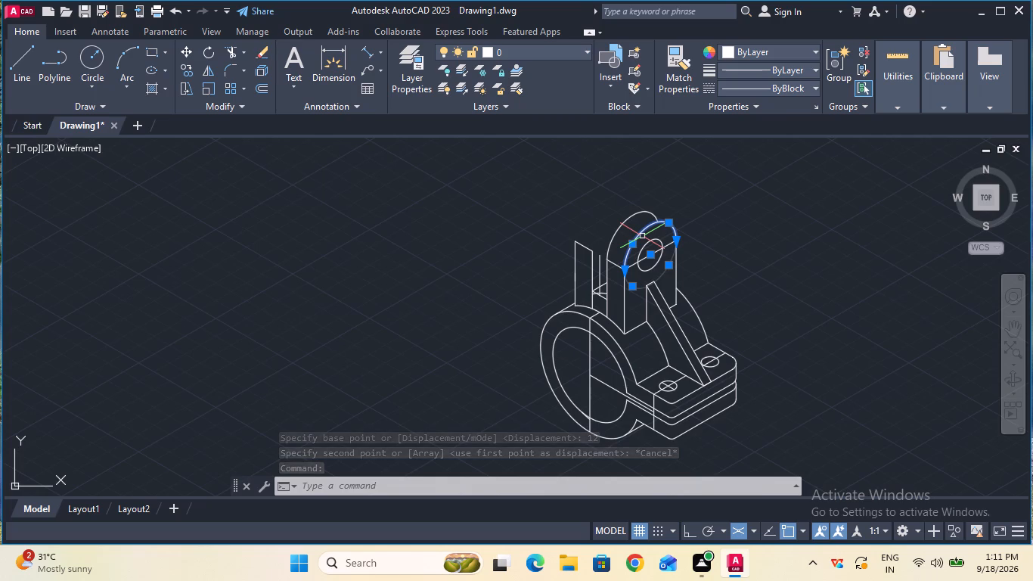
left_click(191, 67)
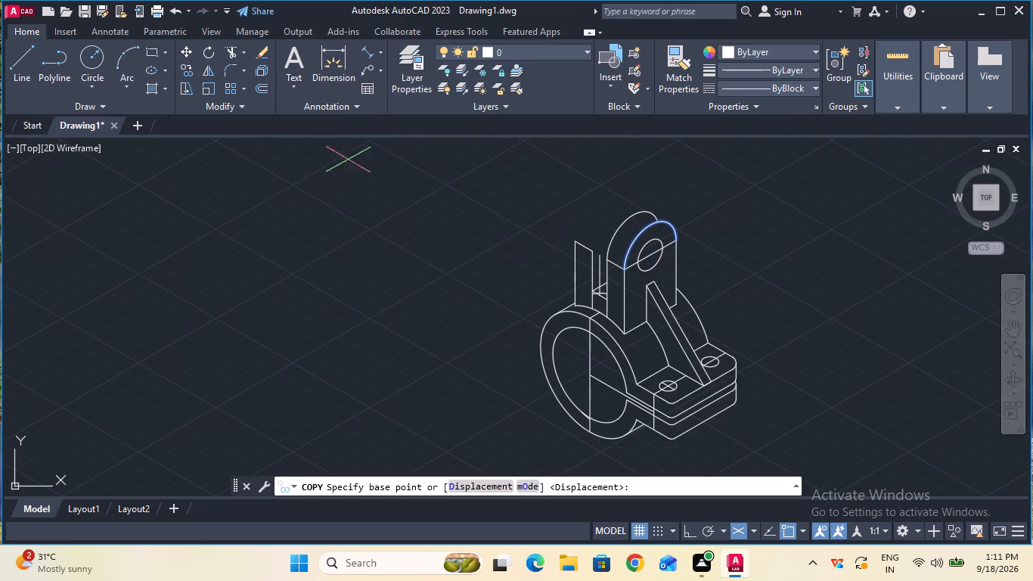
left_click(650, 256)
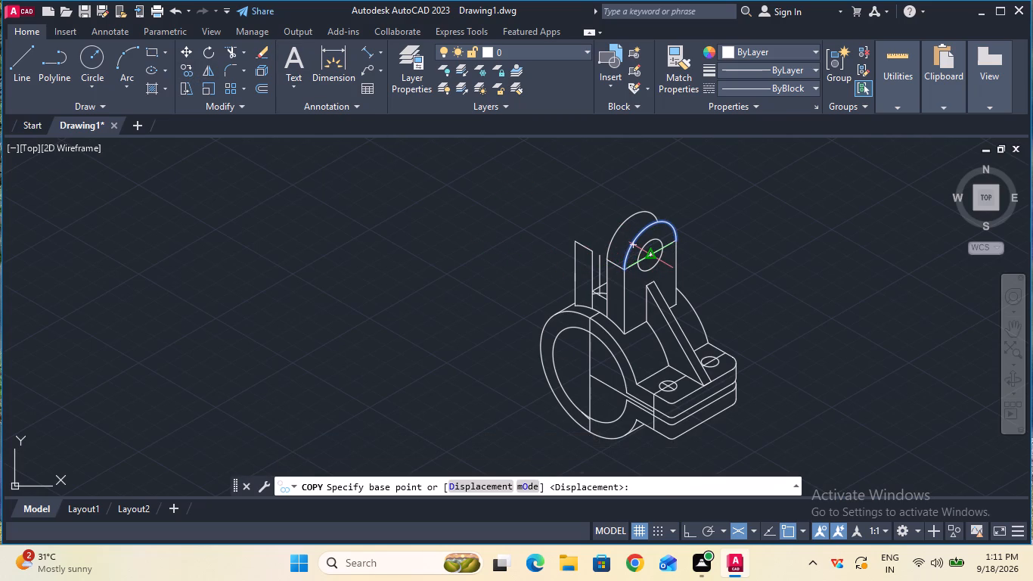
type("26")
key("Return")
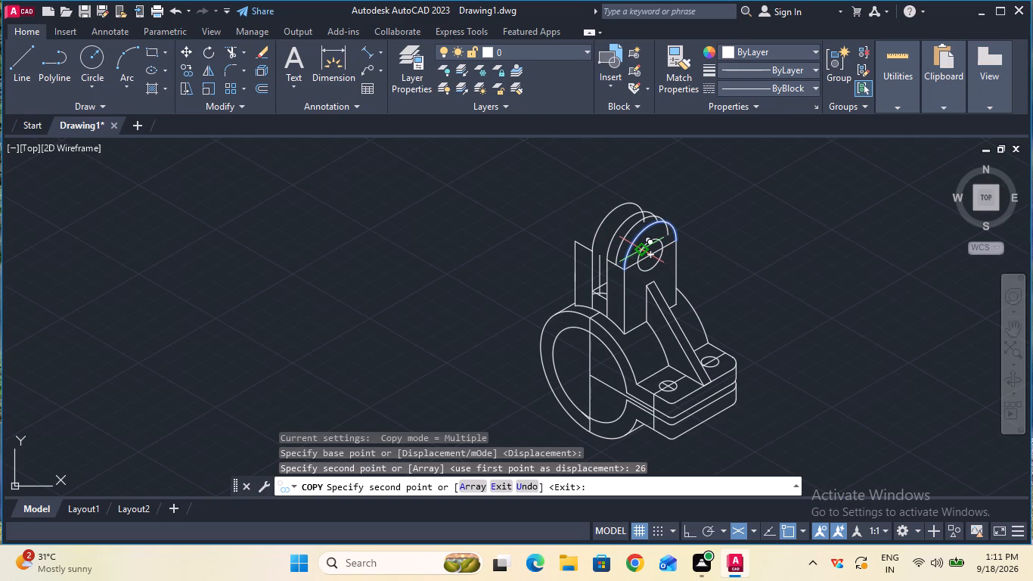
key("Escape")
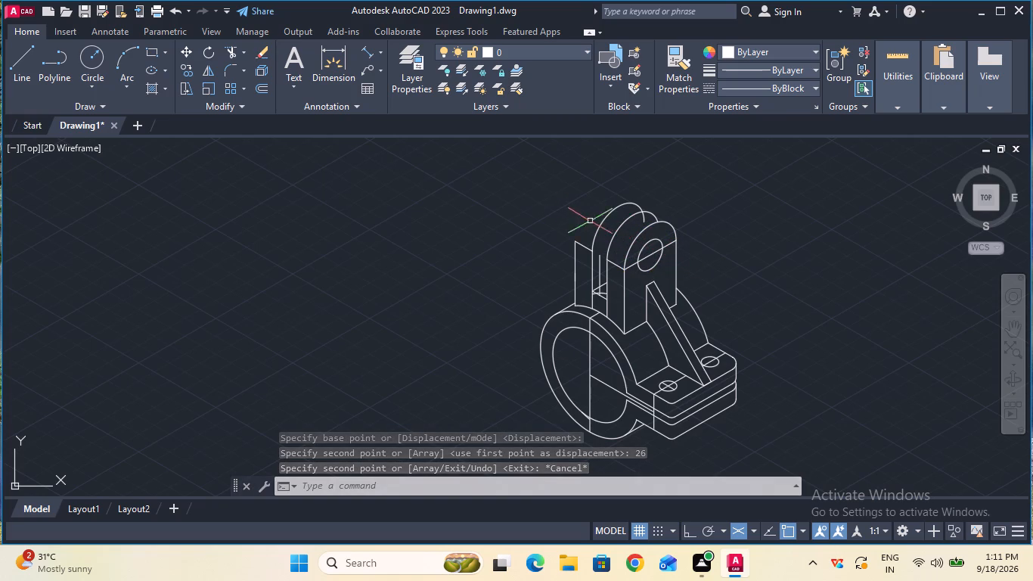
Copy the upright's front rounded top arc 40 mm from the hole centre to the rear plate's back face.
left_click(635, 240)
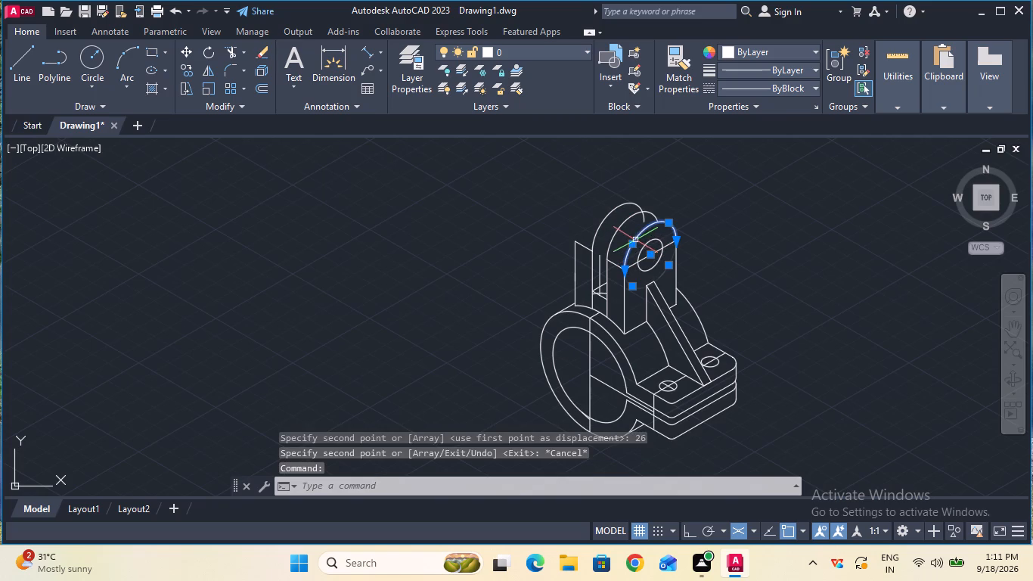
left_click(189, 67)
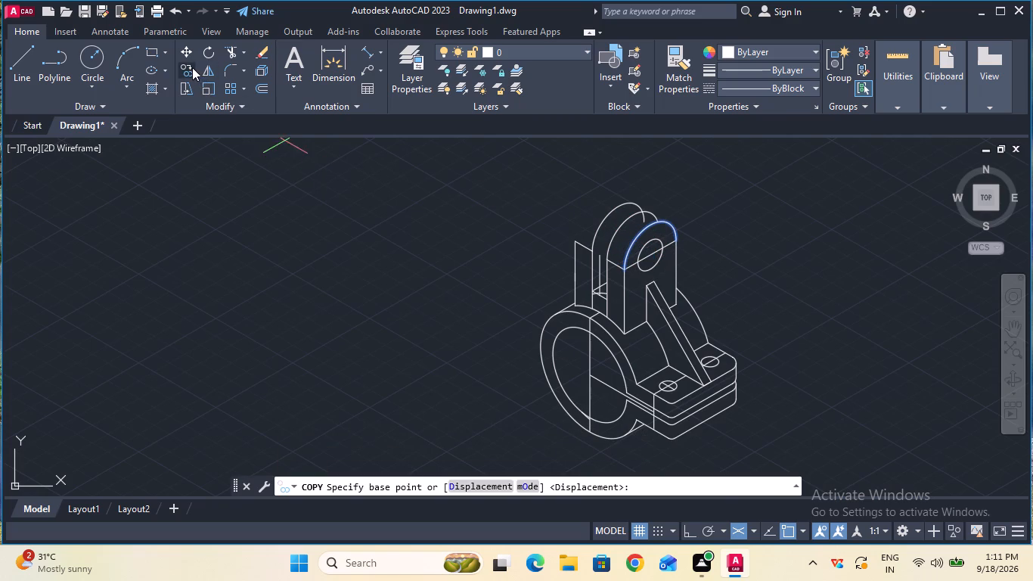
left_click(650, 257)
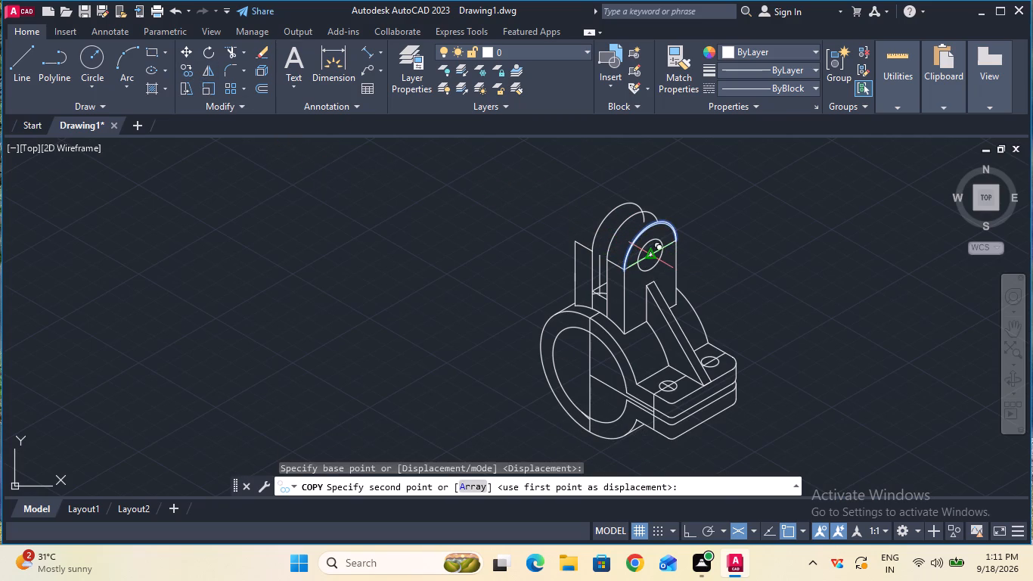
type("40")
key("Return")
key("Escape")
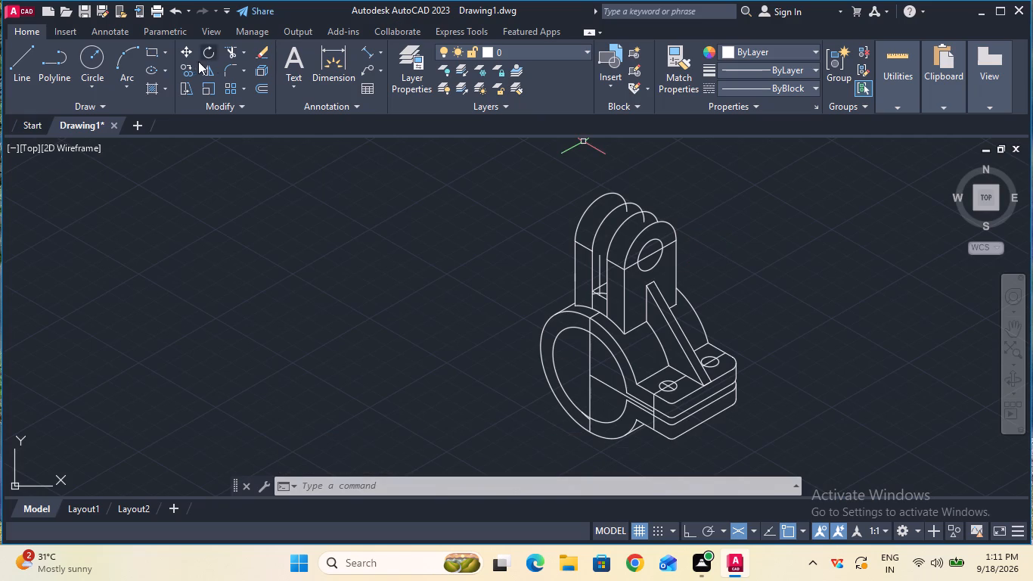
Trim the hidden parts of the two rear plate arcs behind the rounded tops in front of them.
left_click(231, 55)
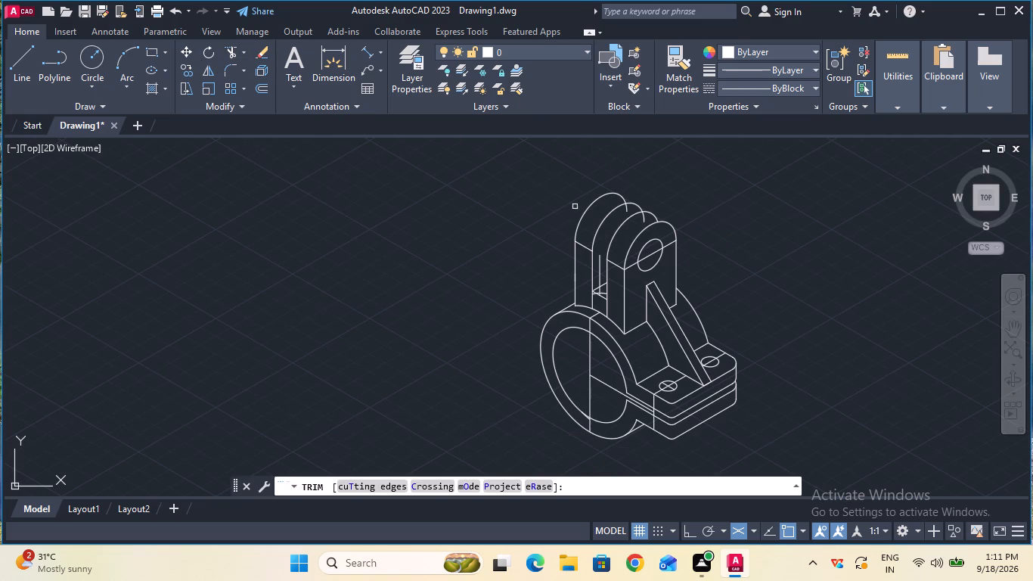
left_click(625, 213)
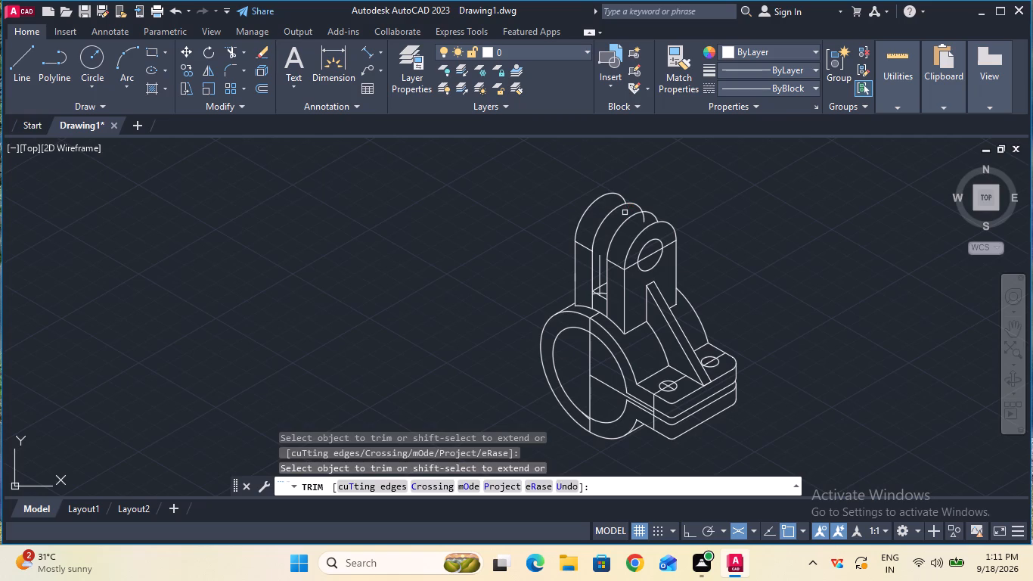
left_click(644, 221)
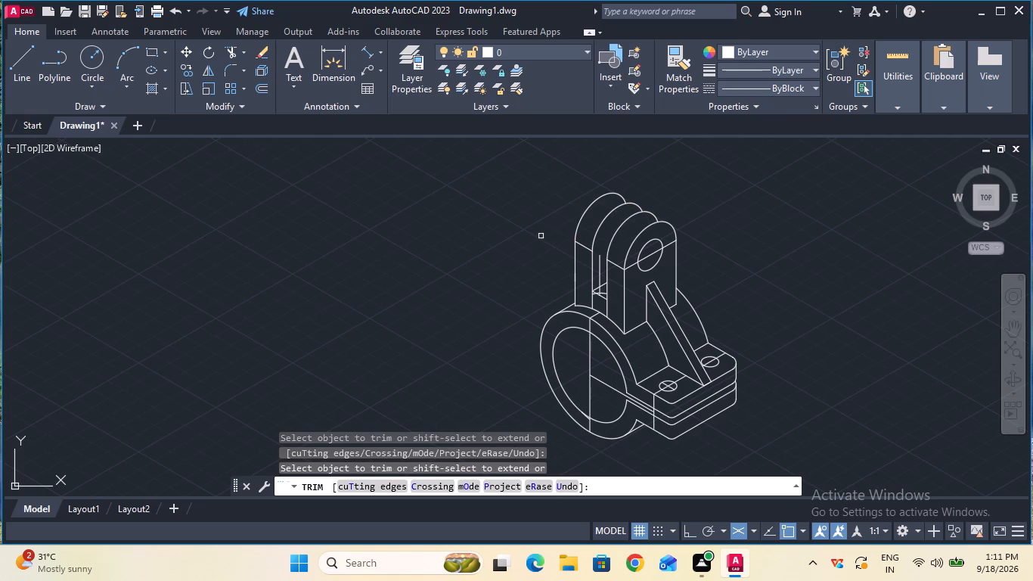
key("Escape")
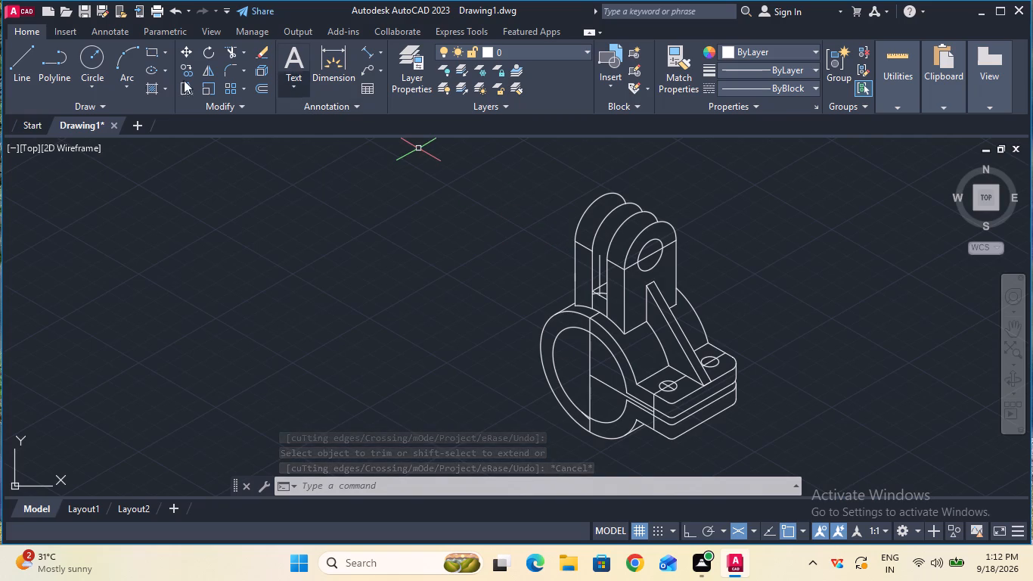
Draw thickness edge lines between the upper arc quadrants of the front plate and of the rear plate.
left_click(30, 65)
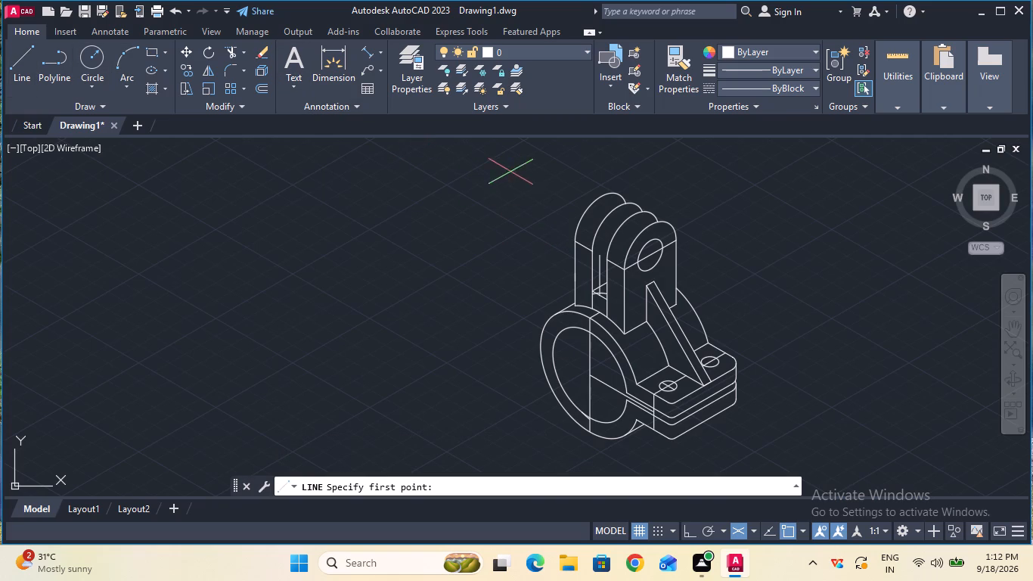
left_click(668, 219)
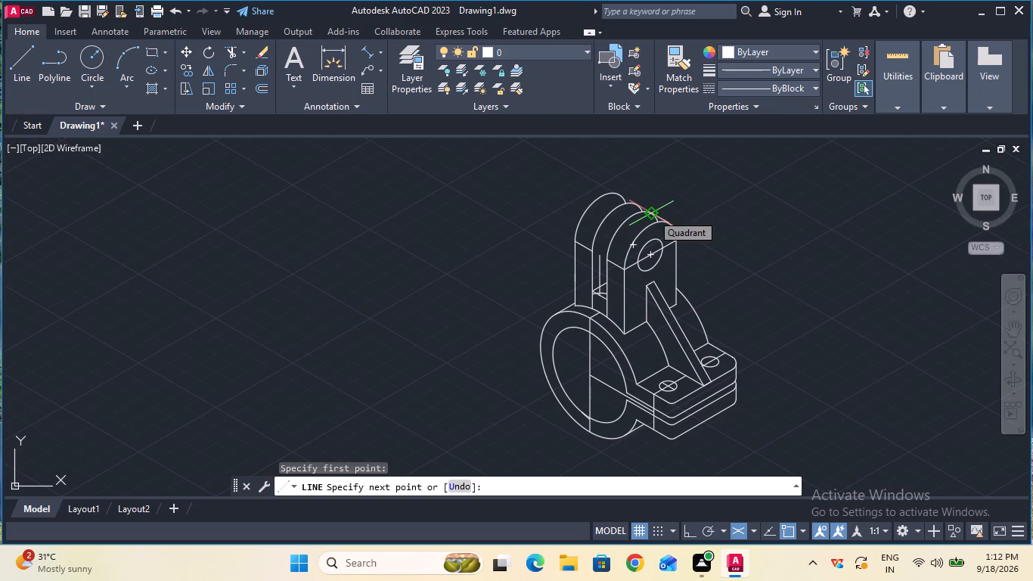
left_click(652, 213)
key("Escape")
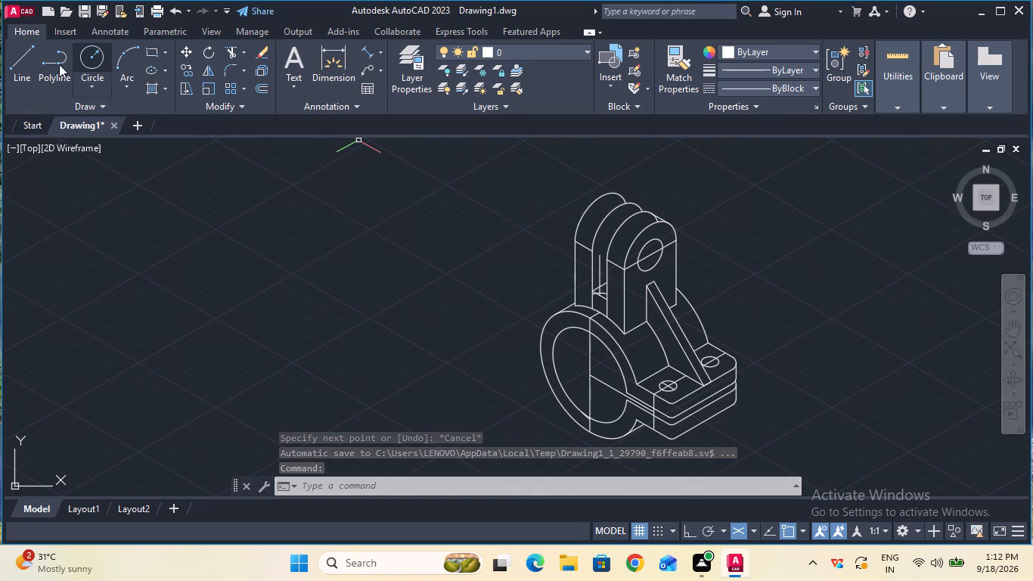
left_click(29, 65)
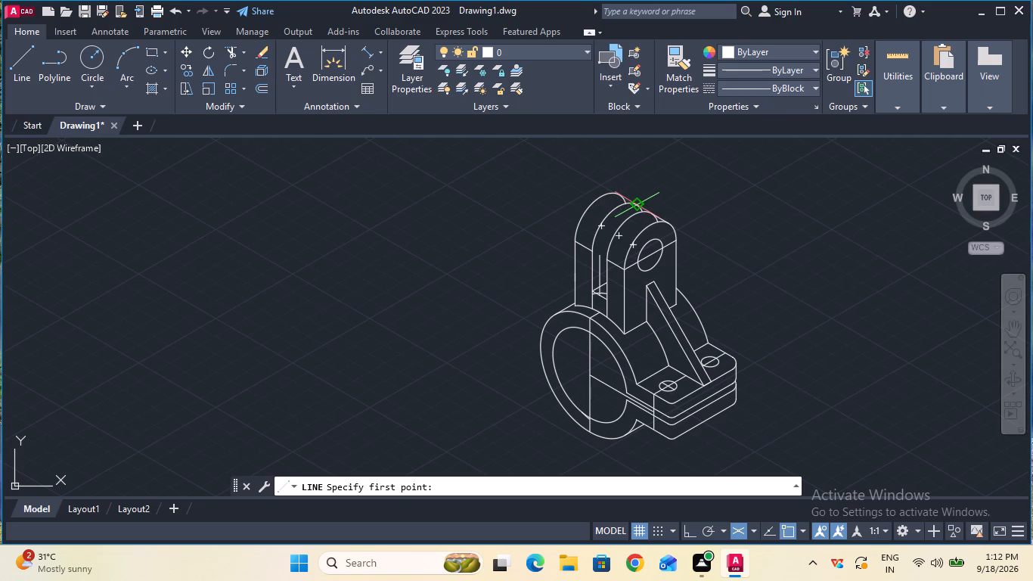
left_click(637, 207)
left_click(617, 197)
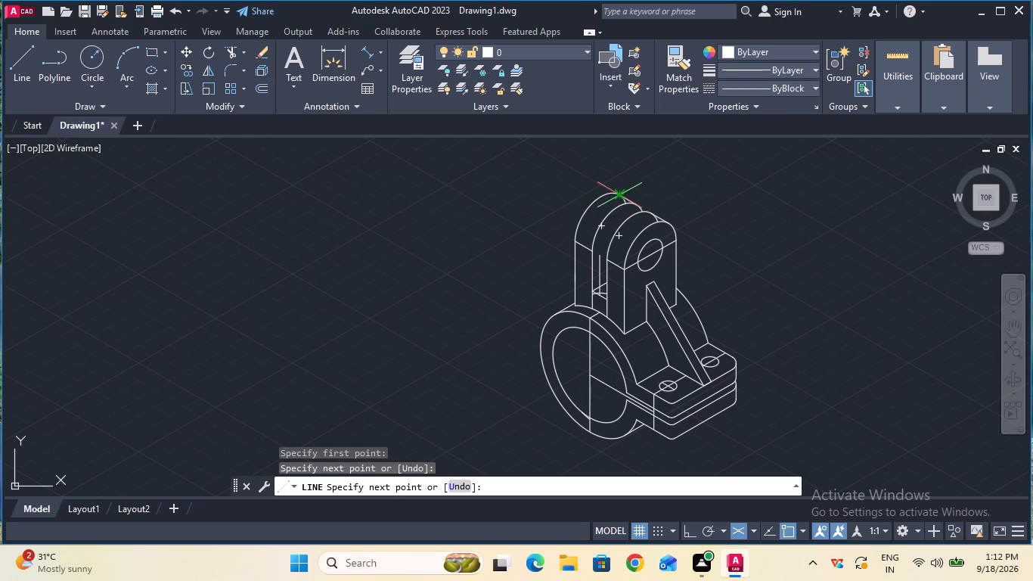
key("Escape")
Trim away the curved line that crosses the slot's base between the two upright plates.
scroll(634, 197, "up", 1, "ctrl")
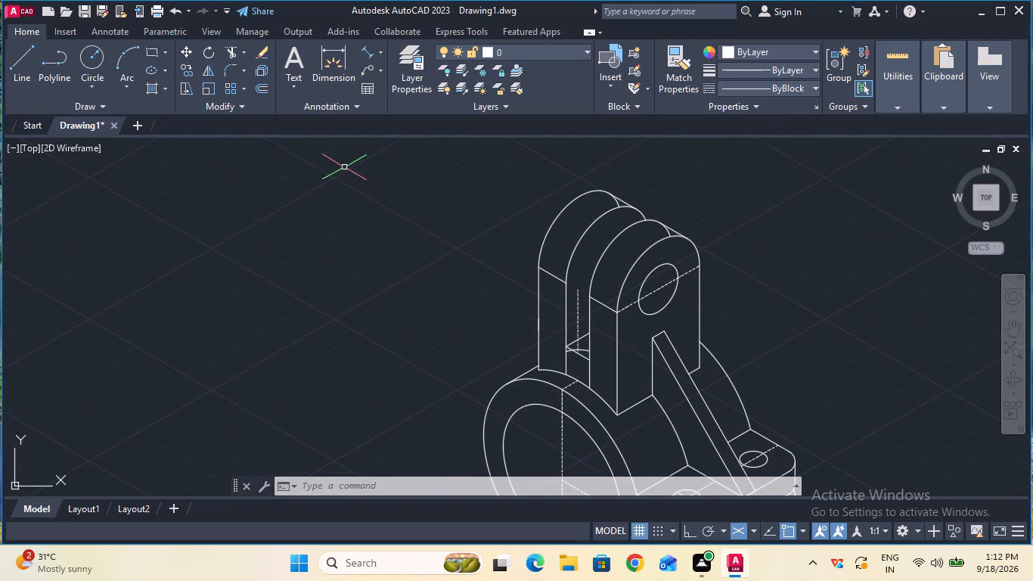
left_click(231, 51)
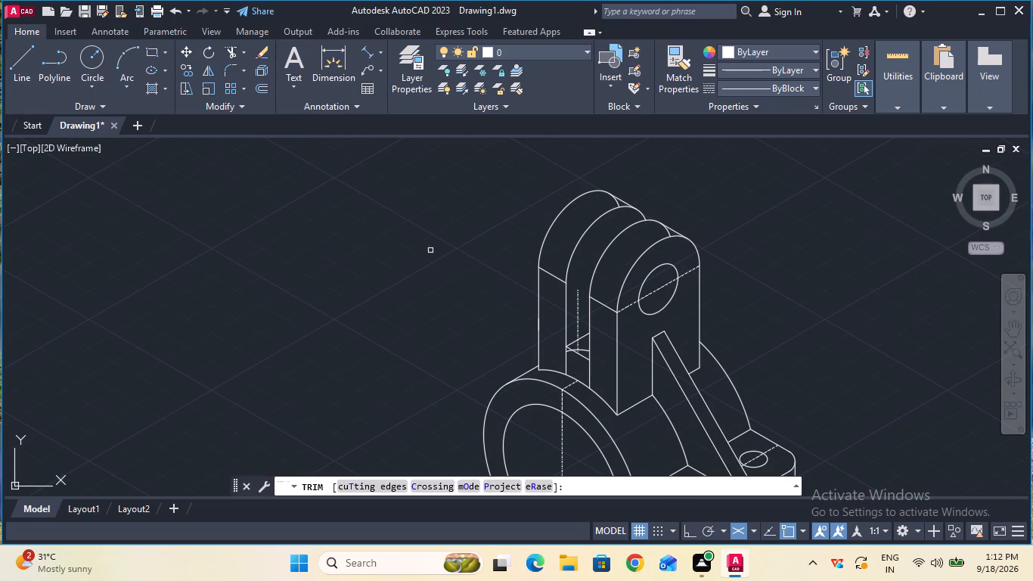
scroll(544, 333, "up", 3, "ctrl")
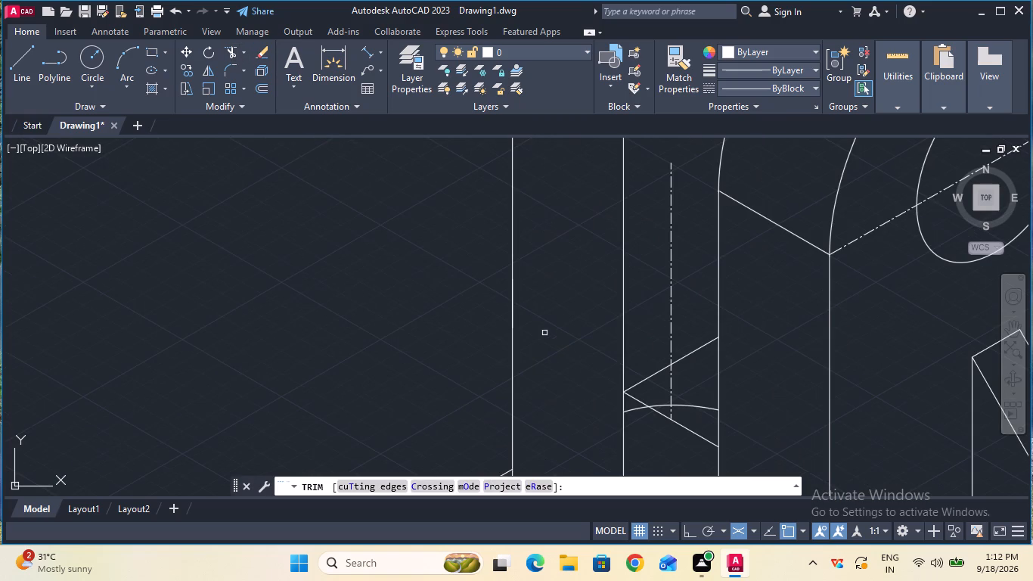
left_click(634, 409)
left_click(655, 405)
left_click(686, 404)
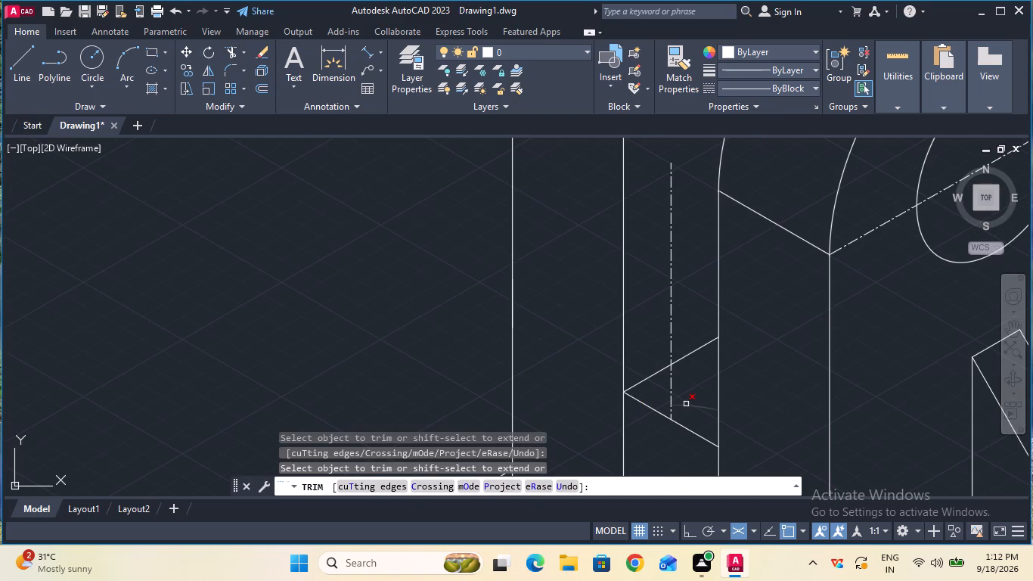
Trim the back arc ends that run below the top thickness edges of the front and rear plates.
scroll(686, 404, "down", 2, "ctrl")
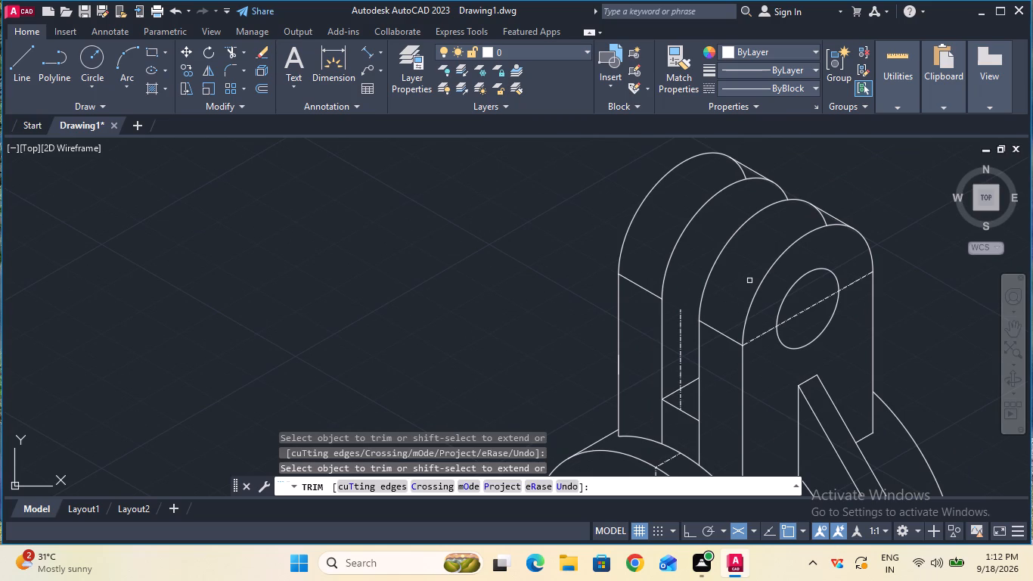
left_click(820, 216)
left_click(742, 174)
key("Escape")
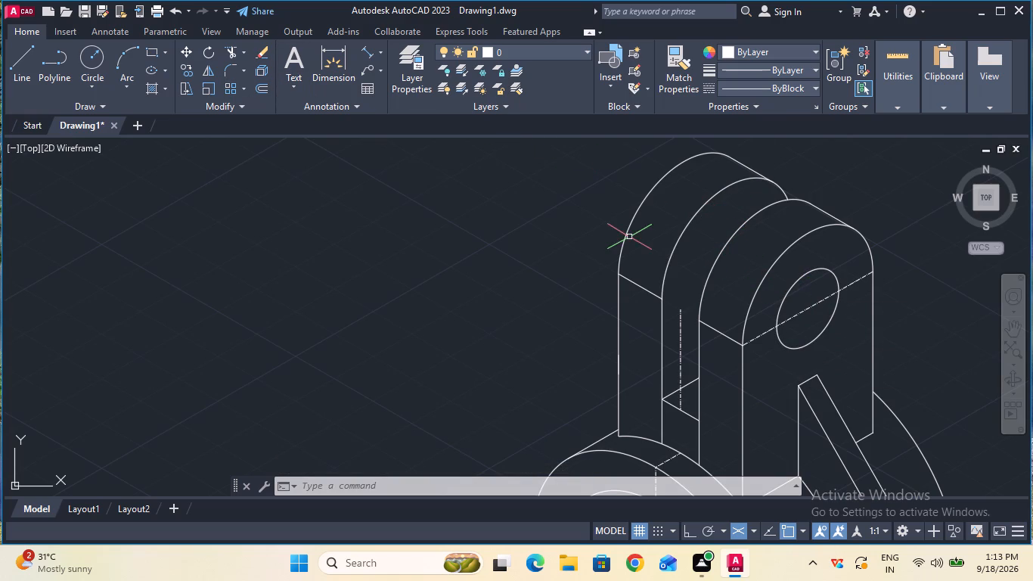
Copy the upright's hole ellipse 26 mm from its centre across the slot to the rear plate.
left_click(792, 290)
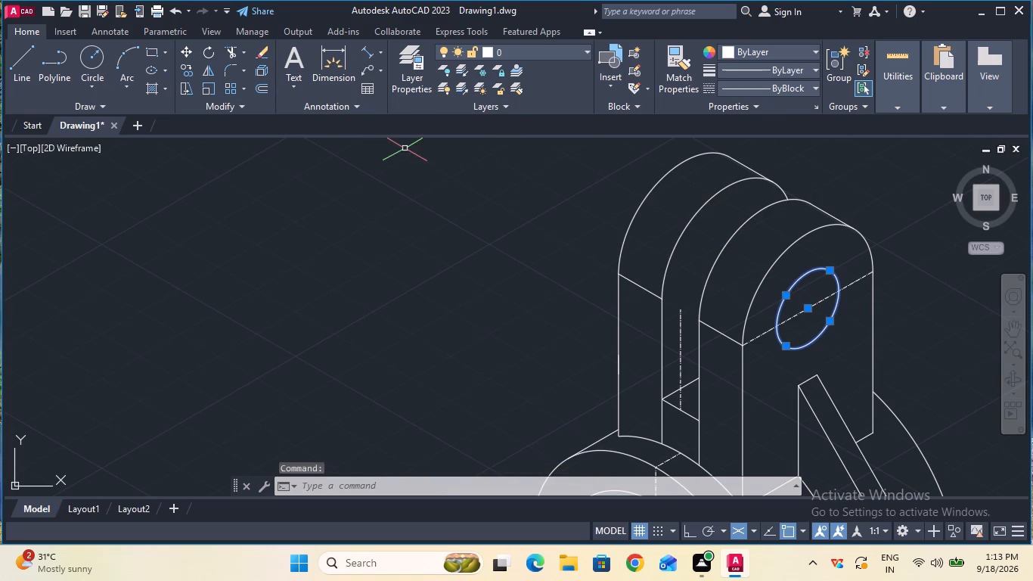
left_click(184, 63)
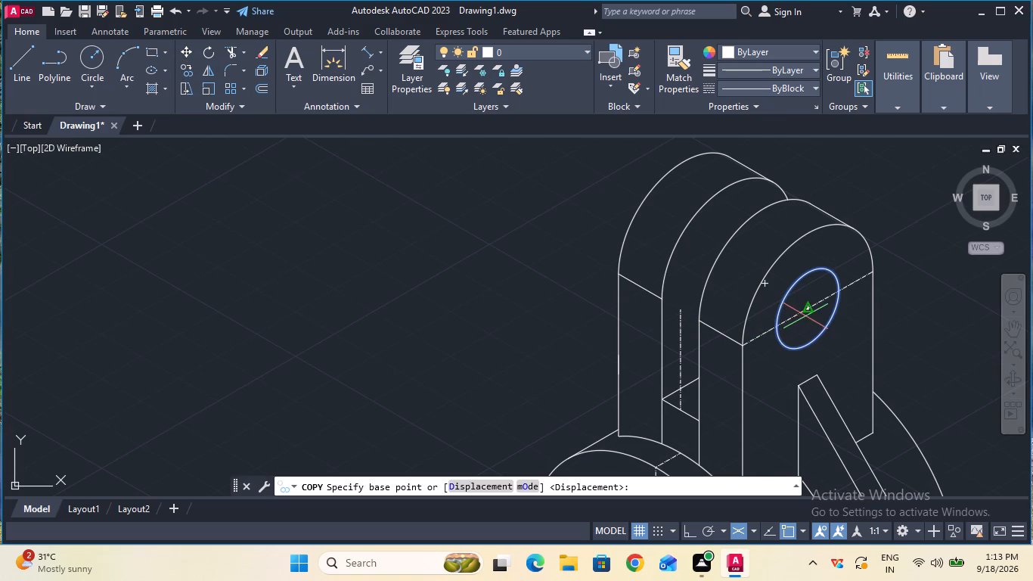
left_click(805, 312)
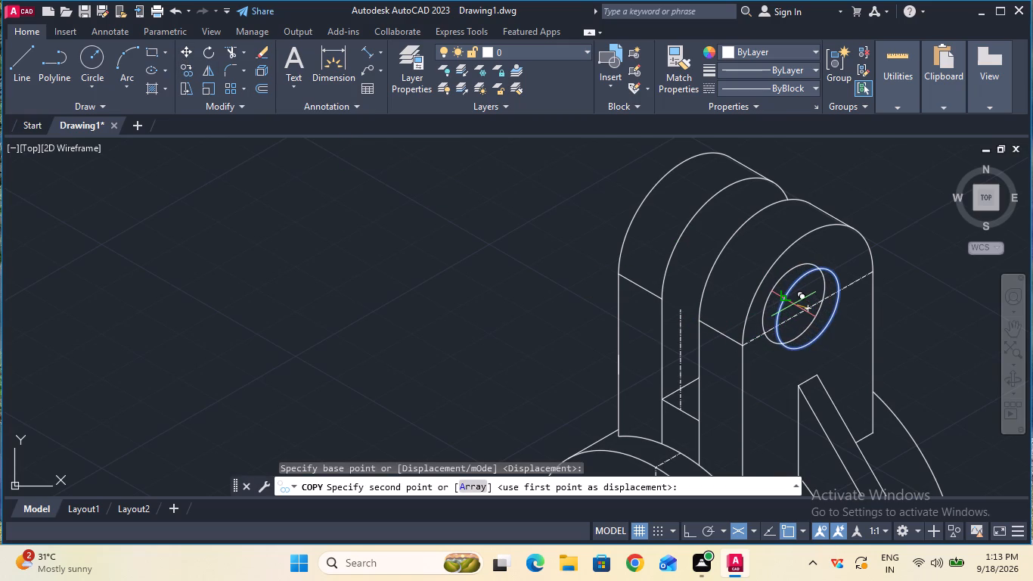
type("26")
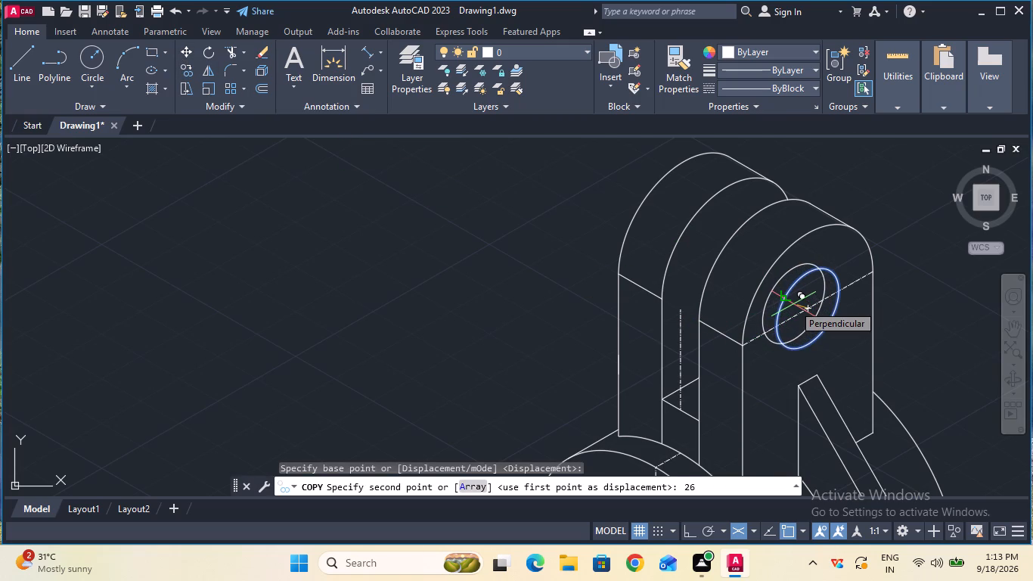
key("Return")
key("Escape")
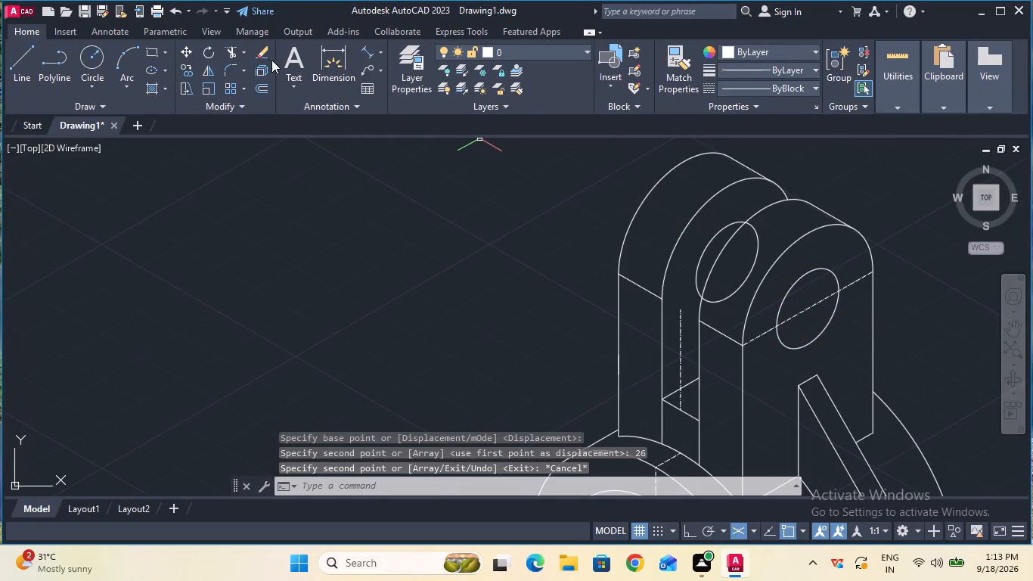
Trim the part of the copied hole that lies behind the front plate's rounded top.
left_click(234, 49)
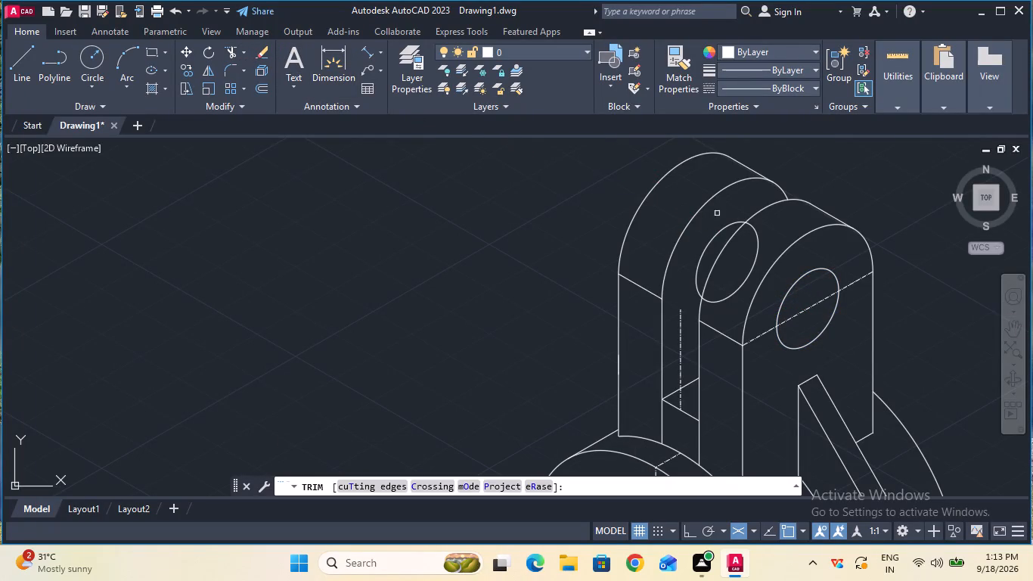
left_click(759, 250)
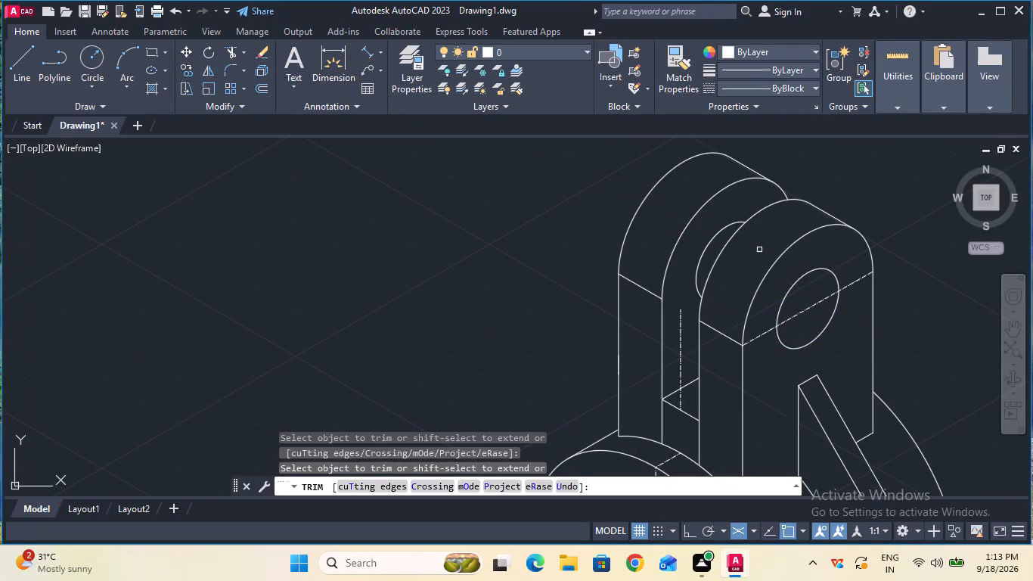
key("Escape")
Turn off log file recording with LOGFILEOFF.
scroll(759, 250, "down", 2, "ctrl")
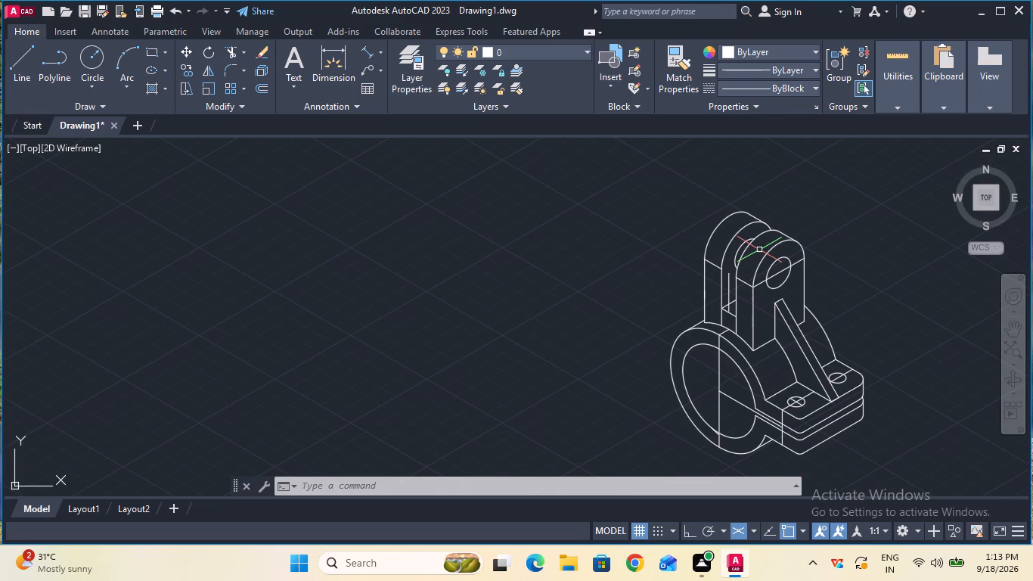
left_click(408, 482)
type("log")
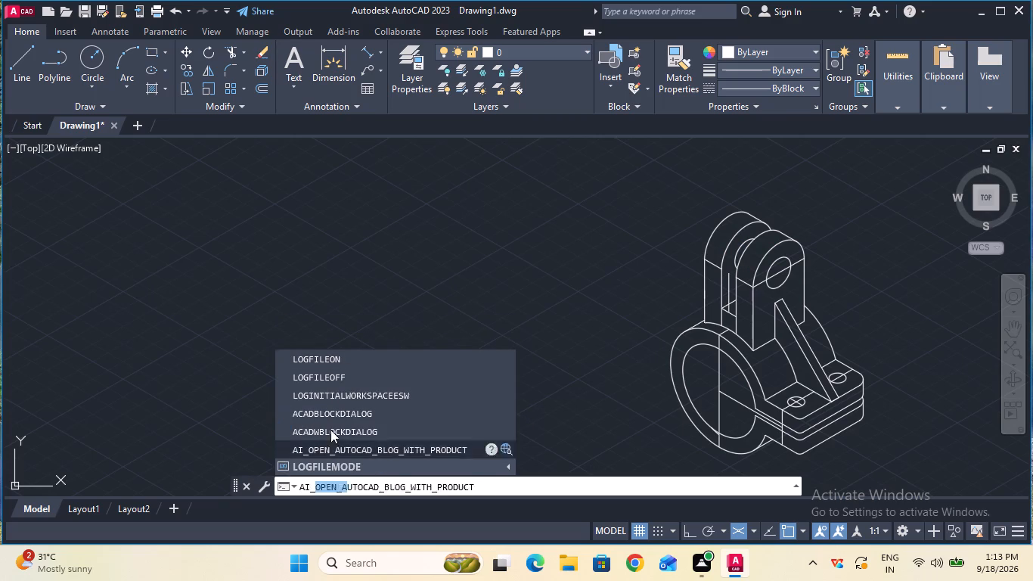
left_click(327, 374)
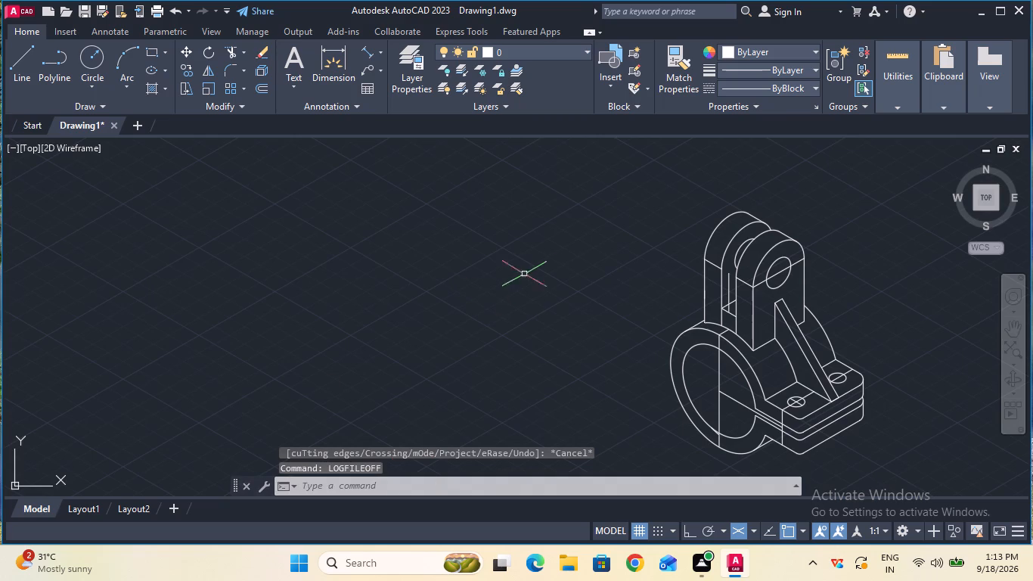
Join all of the clamp's linework with the Join command.
left_click(578, 150)
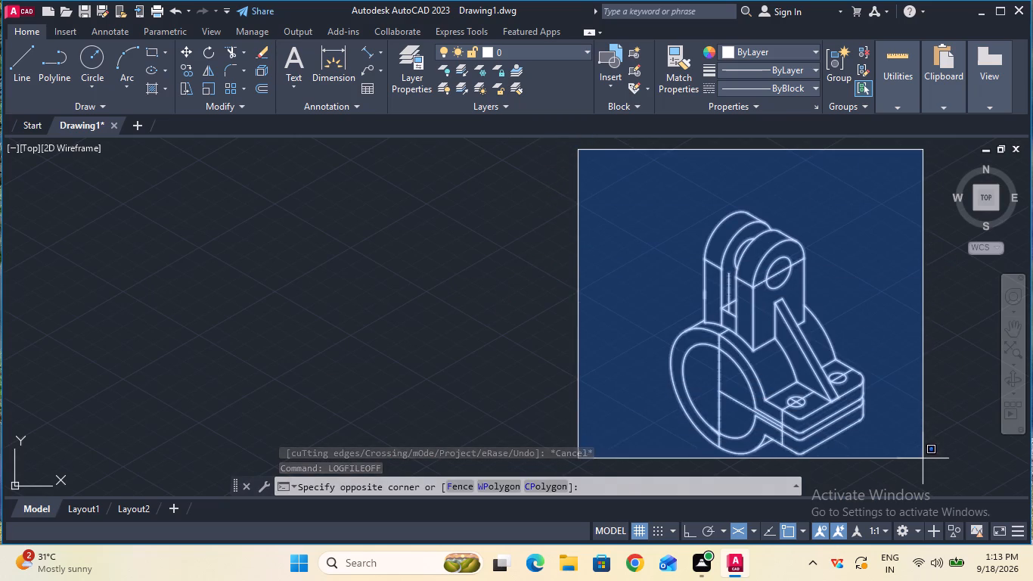
left_click(923, 459)
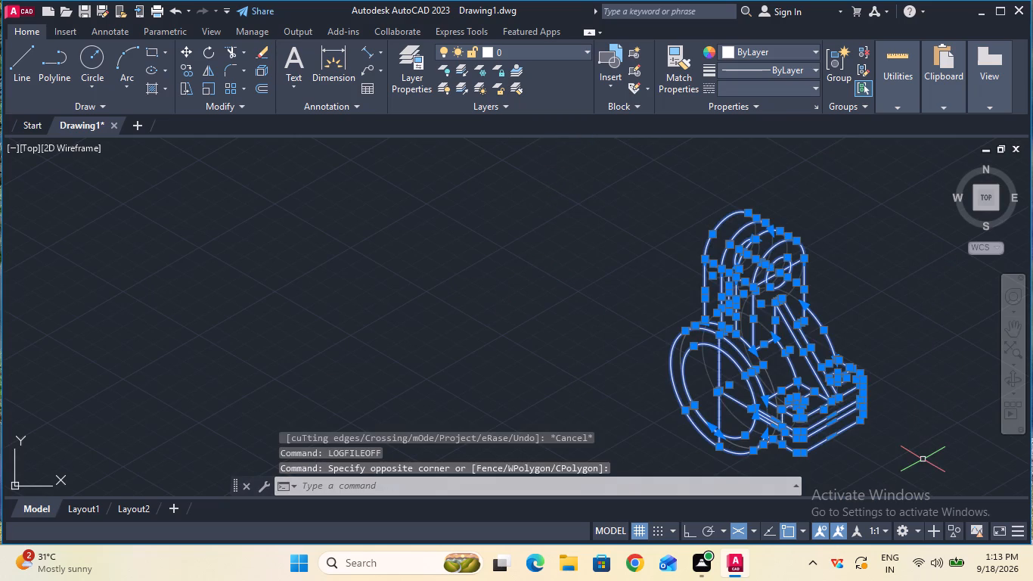
type("join")
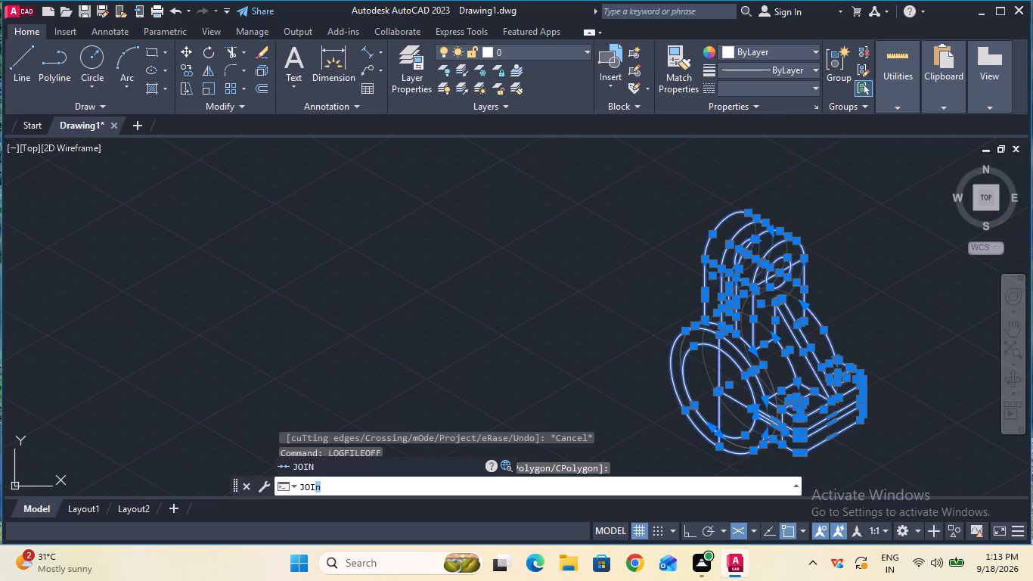
key("Return")
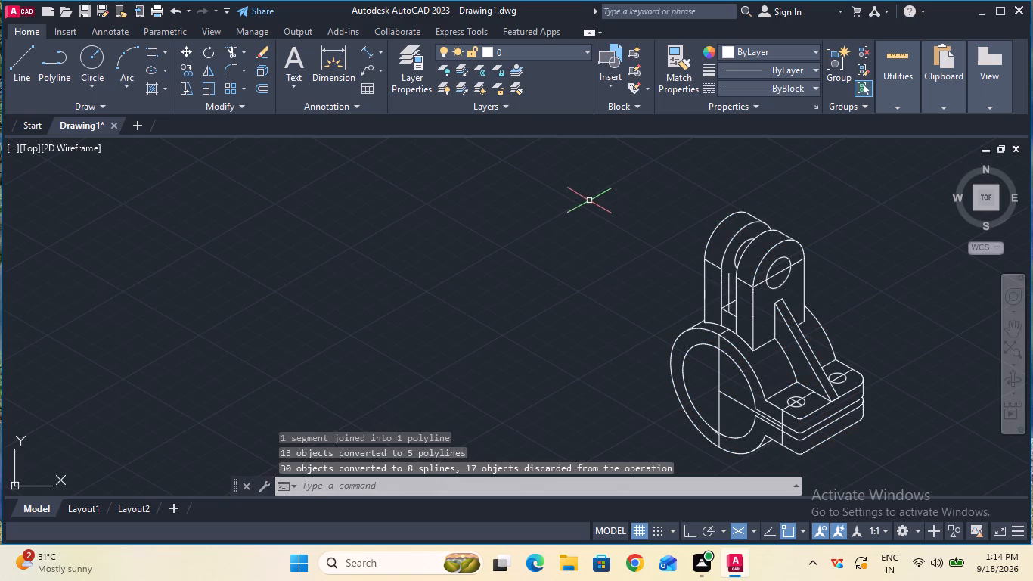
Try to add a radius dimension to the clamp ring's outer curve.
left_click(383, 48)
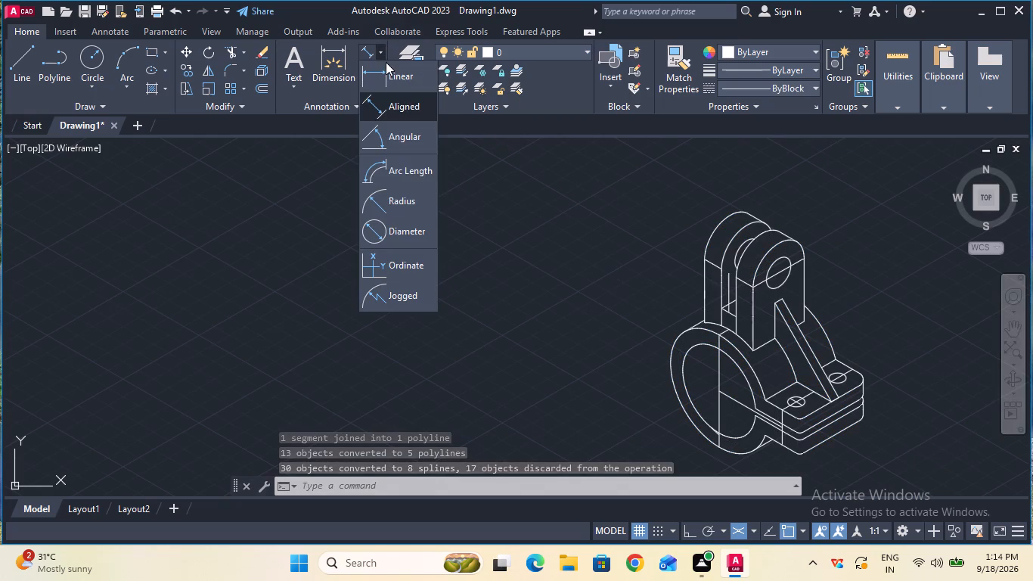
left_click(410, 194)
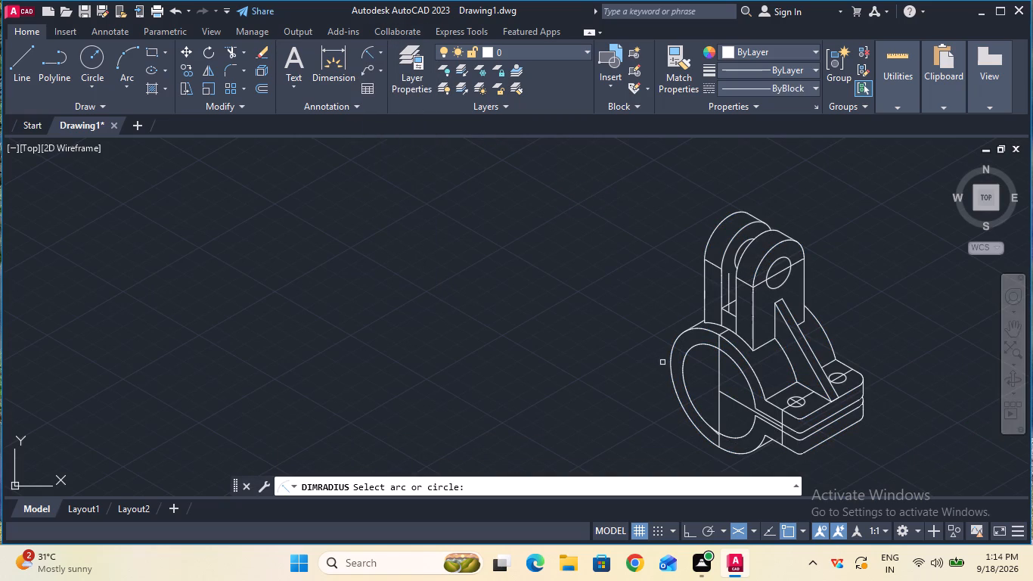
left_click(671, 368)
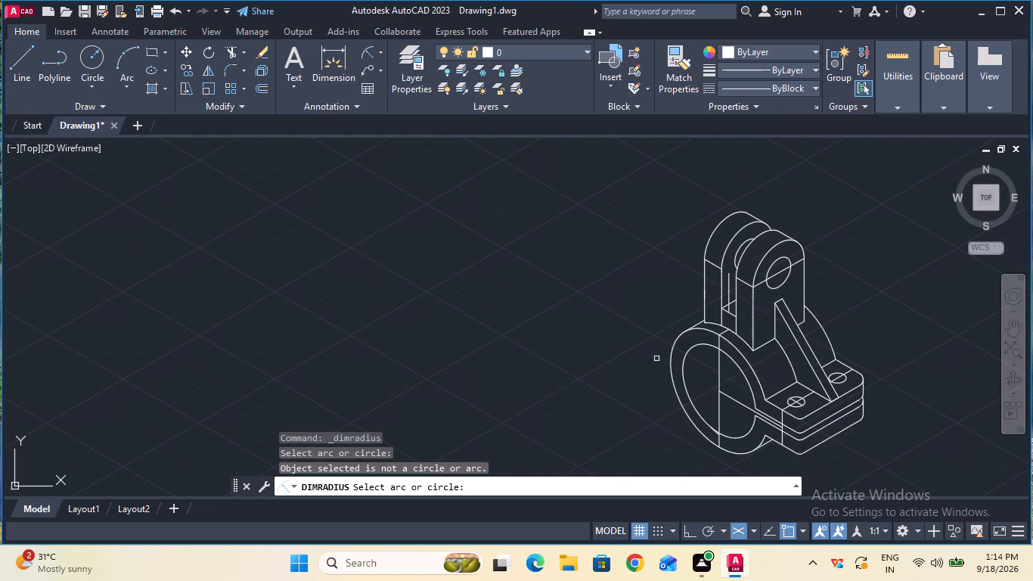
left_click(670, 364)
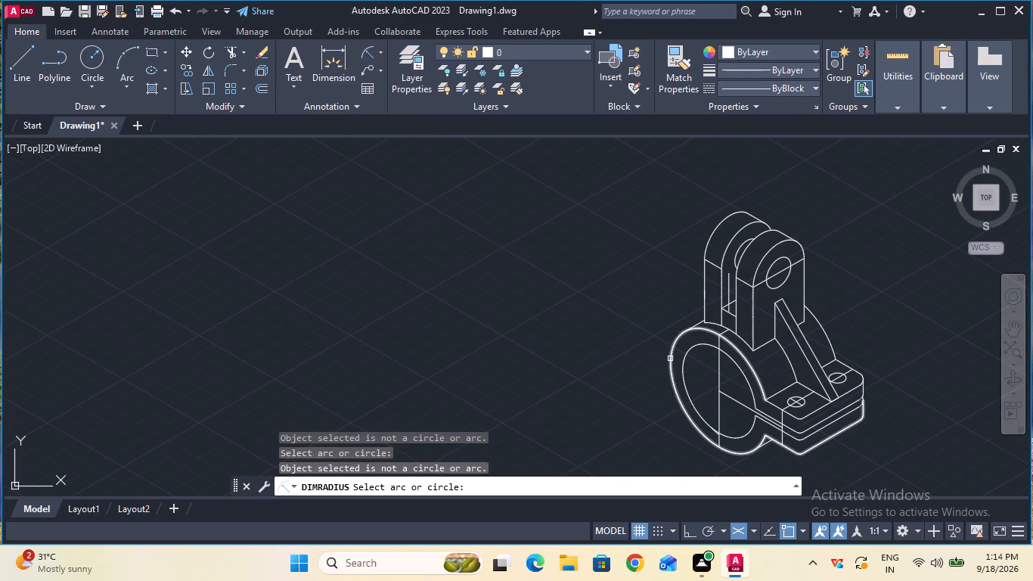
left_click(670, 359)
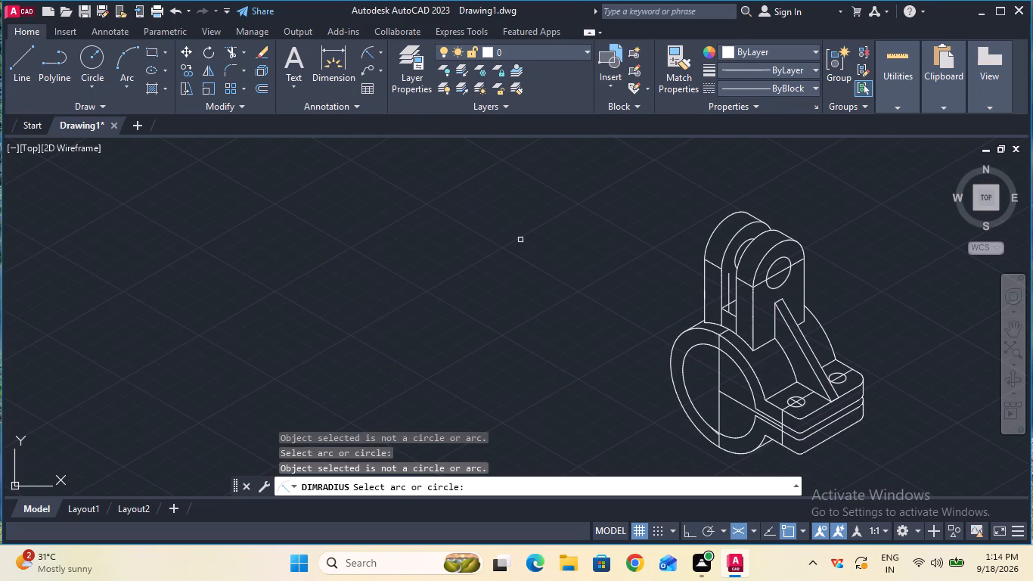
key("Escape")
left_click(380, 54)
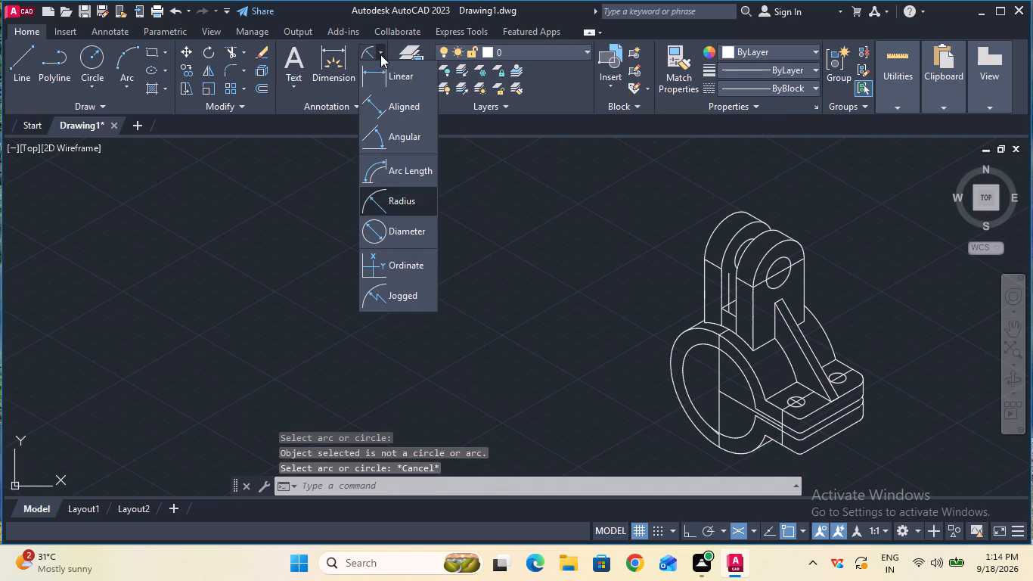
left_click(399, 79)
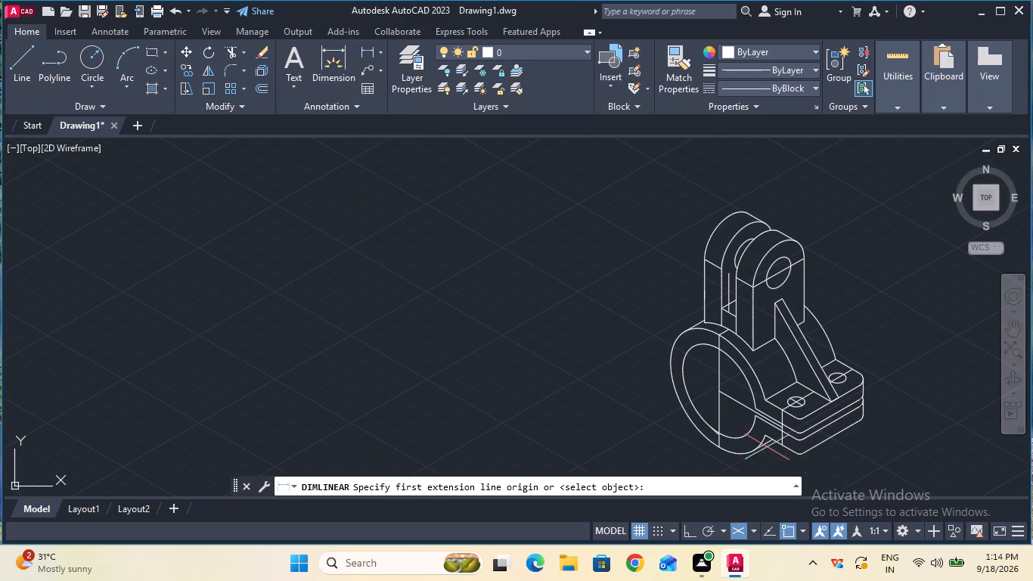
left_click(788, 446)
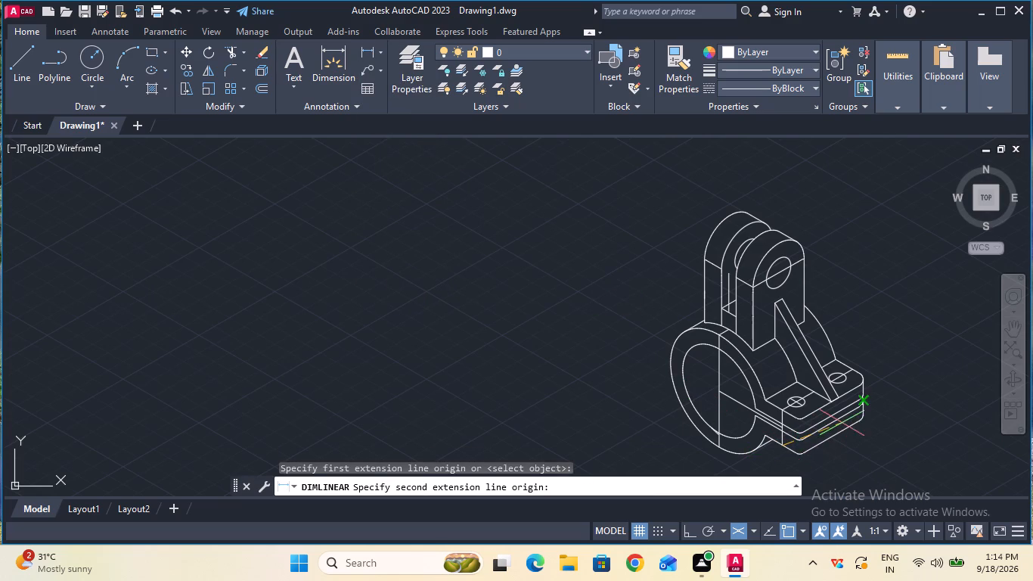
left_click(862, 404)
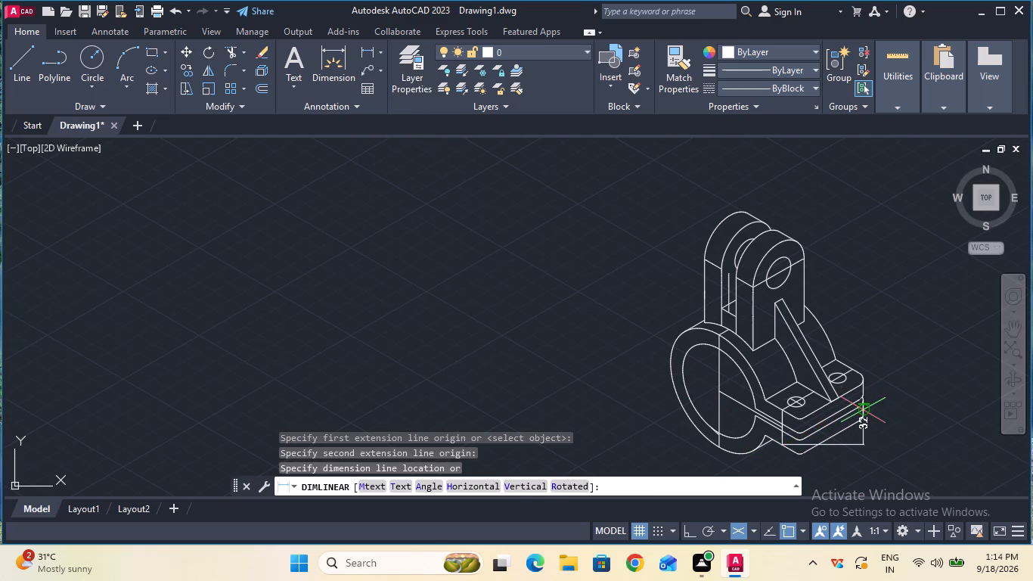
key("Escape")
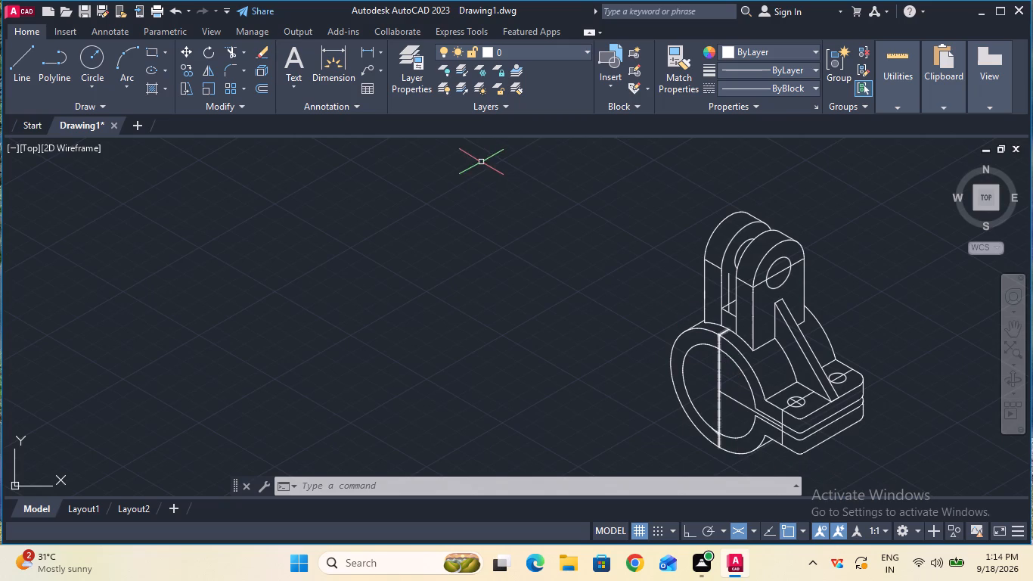
Trim the isometric line crossing the upright's front face, both inside the hole and on either side of it.
left_click(231, 48)
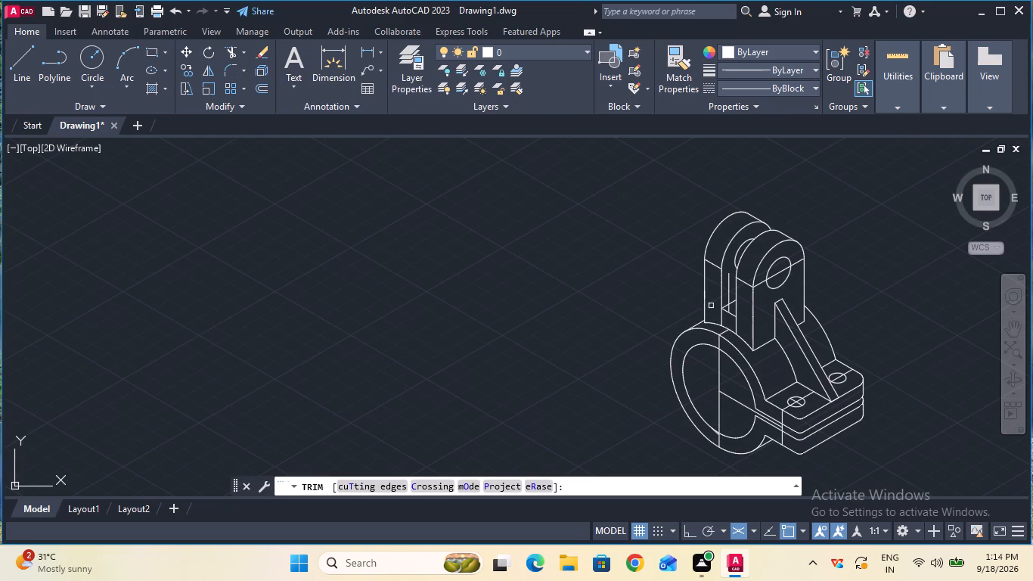
left_click(757, 286)
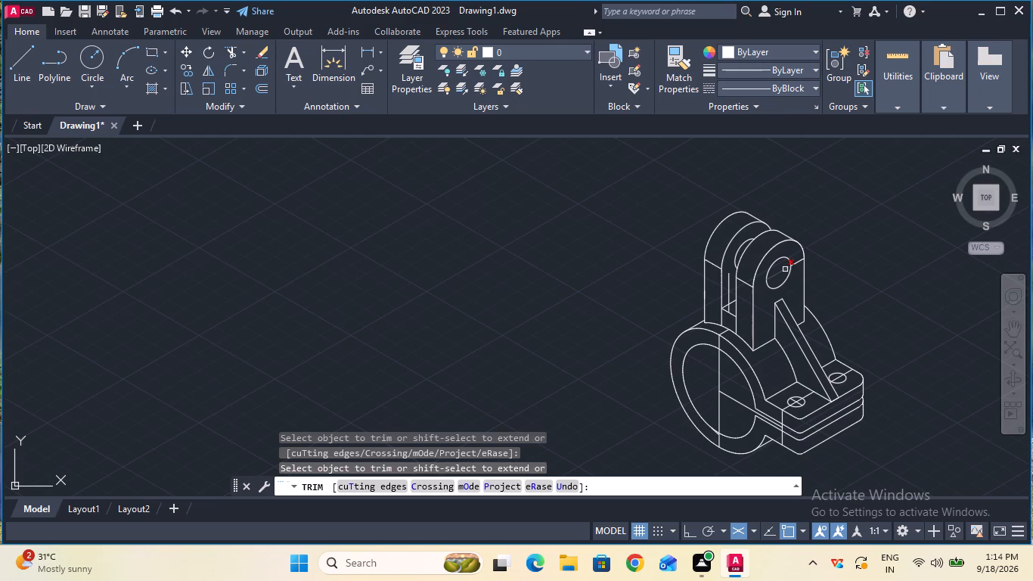
left_click(785, 269)
left_click(796, 263)
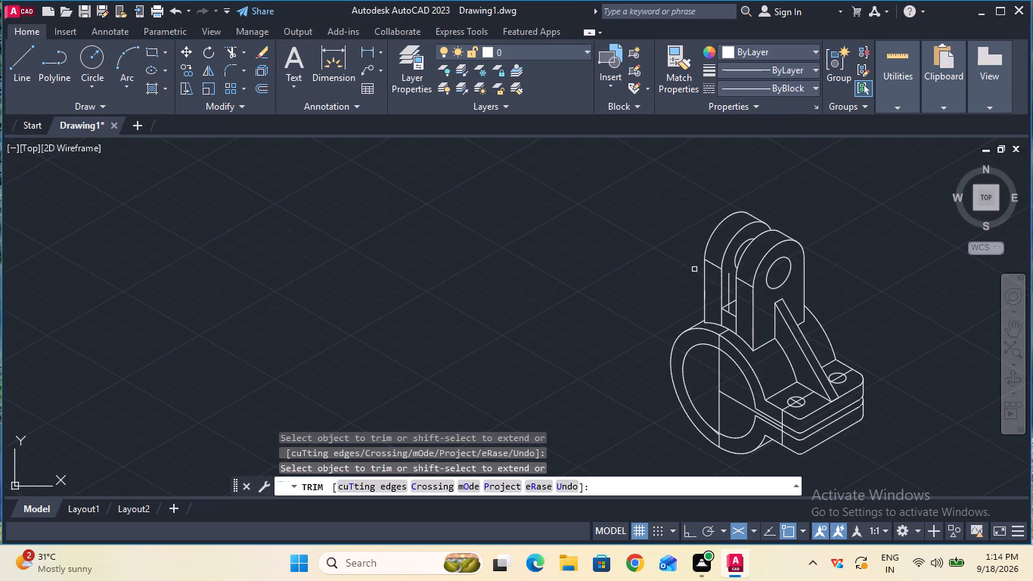
key("Escape")
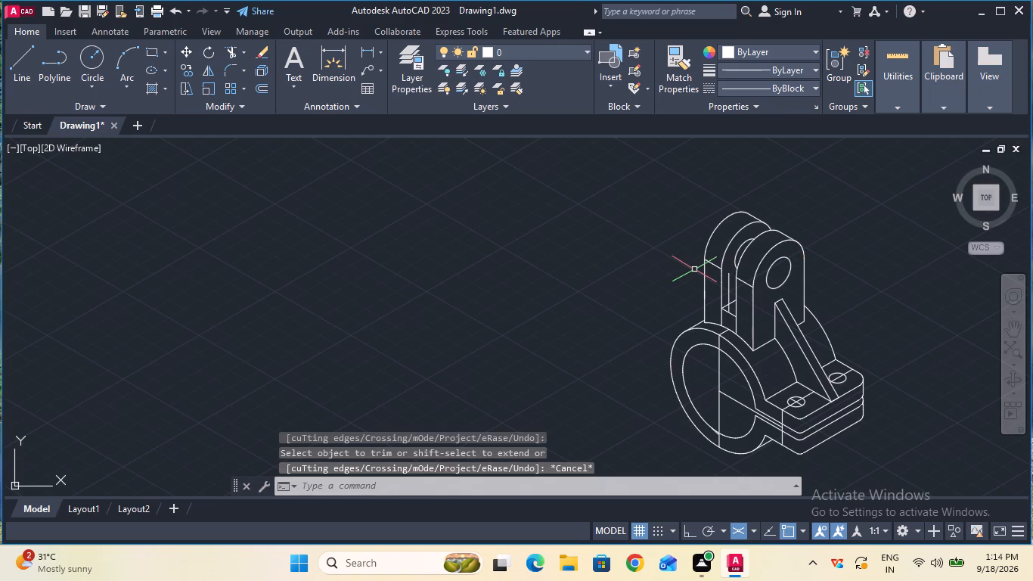
Explode all of the clamp's joined linework.
left_click(586, 155)
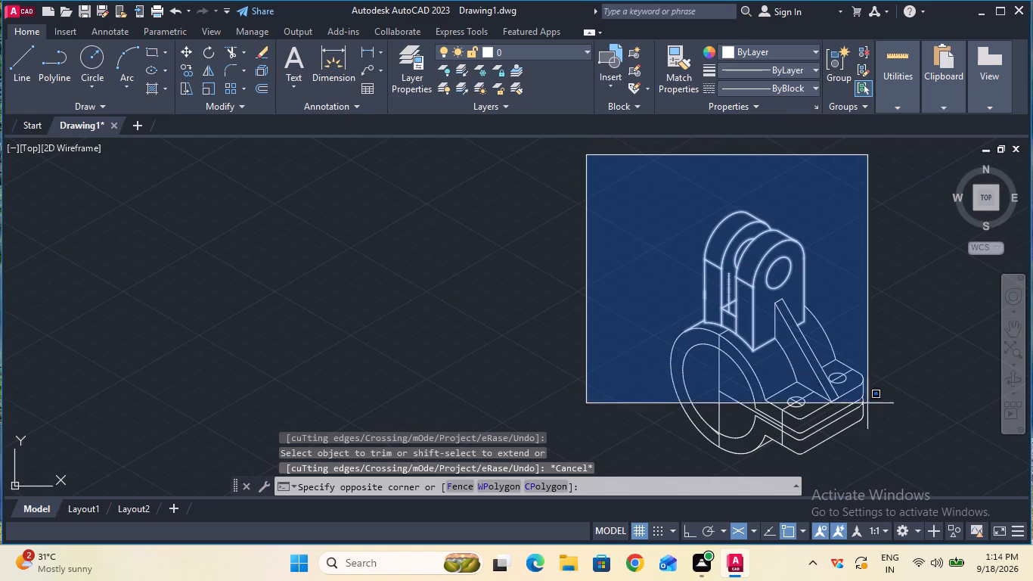
left_click(892, 463)
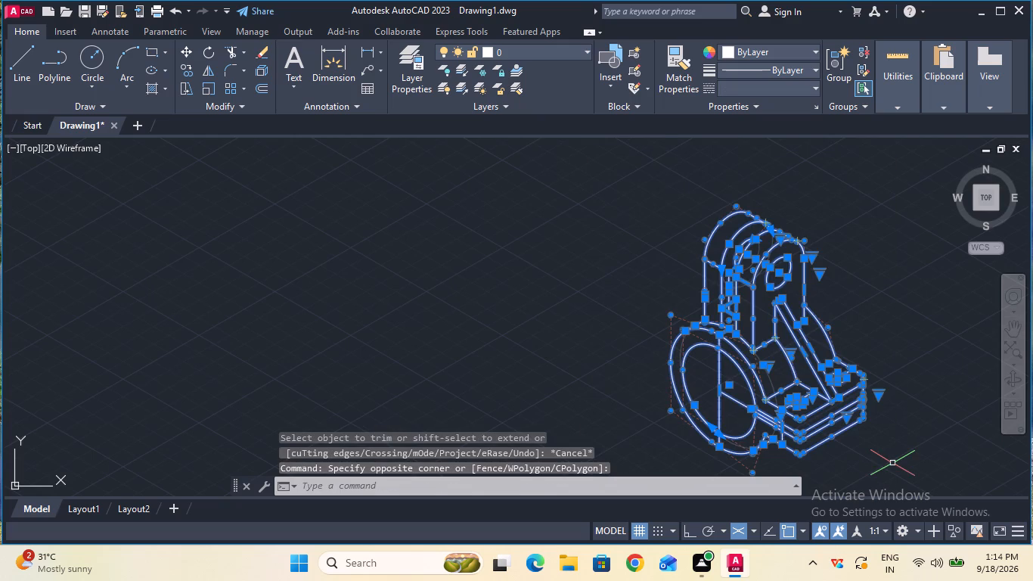
type("ex")
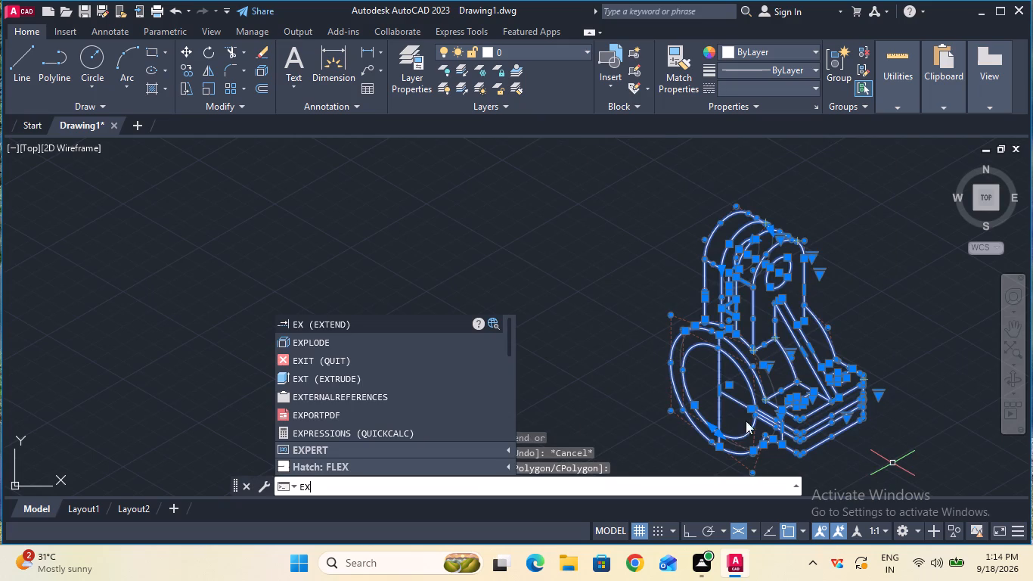
left_click(405, 345)
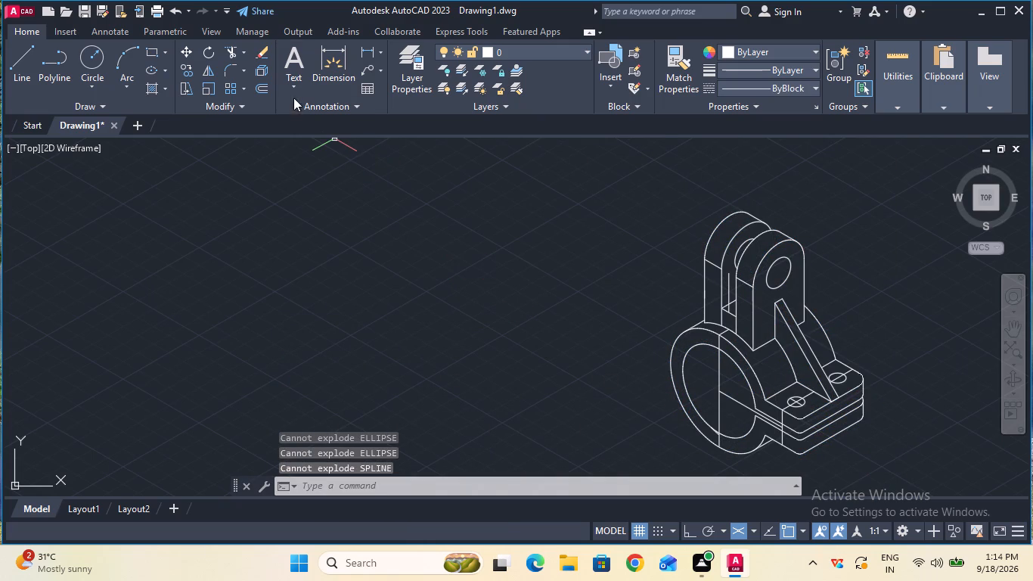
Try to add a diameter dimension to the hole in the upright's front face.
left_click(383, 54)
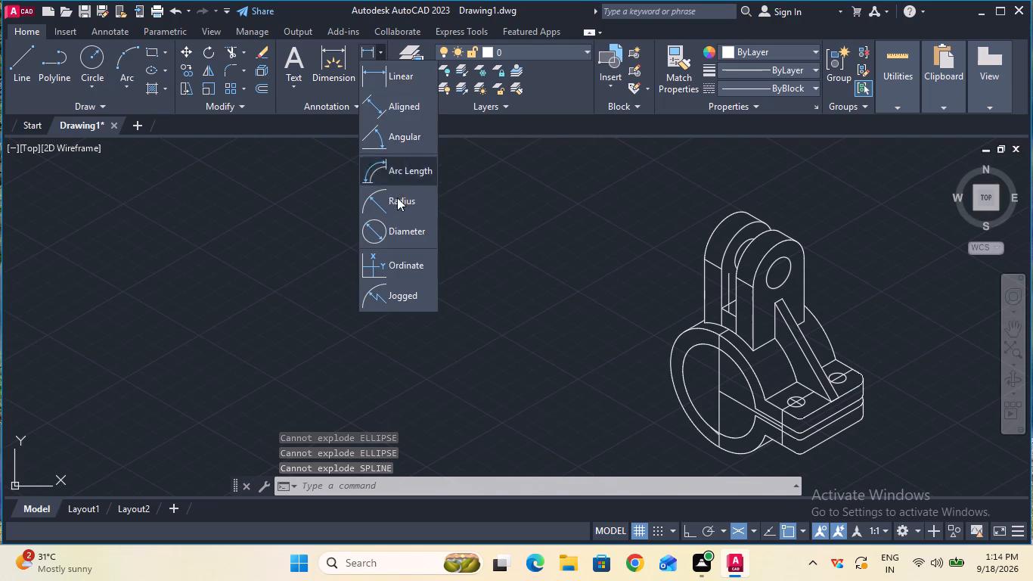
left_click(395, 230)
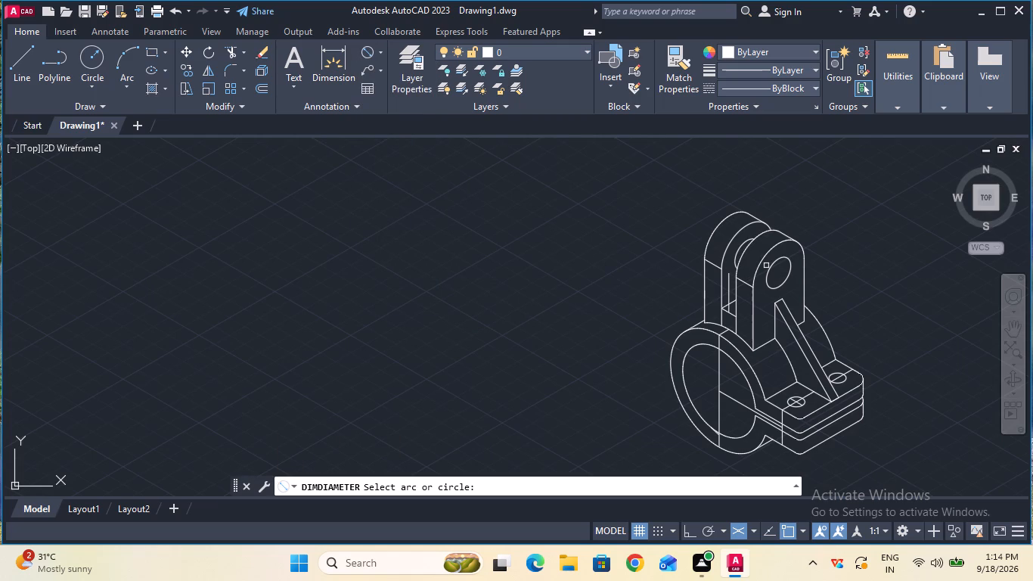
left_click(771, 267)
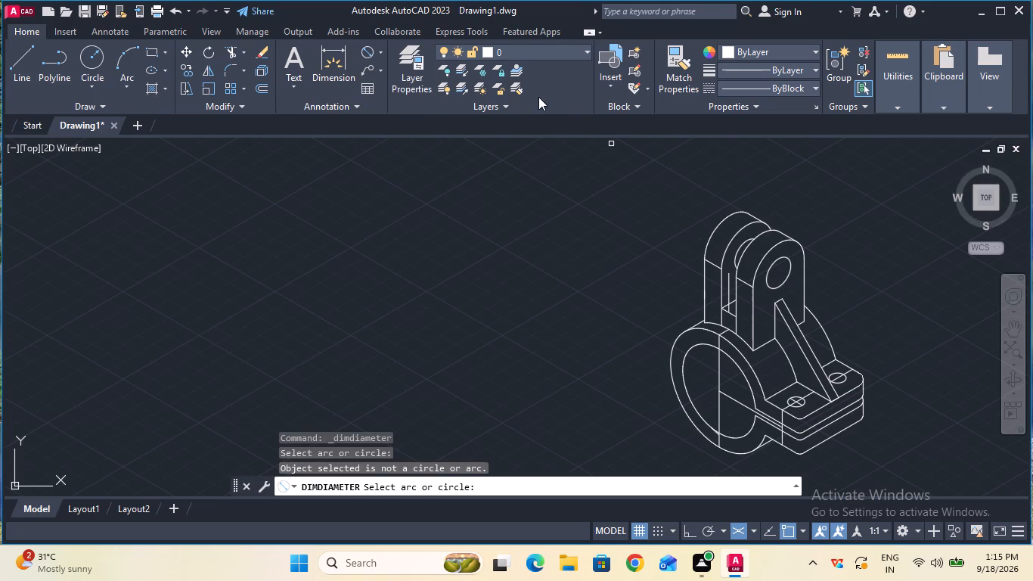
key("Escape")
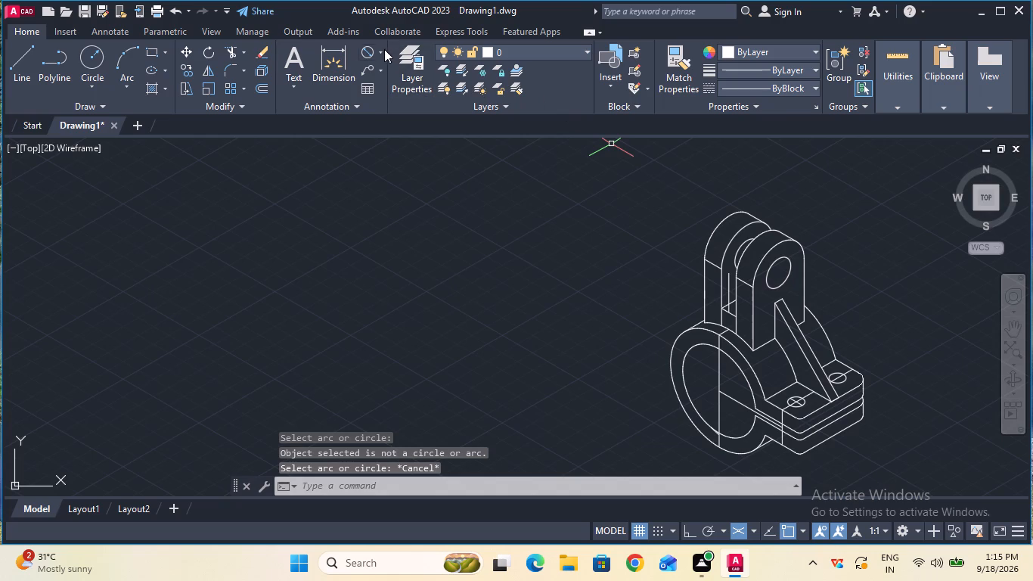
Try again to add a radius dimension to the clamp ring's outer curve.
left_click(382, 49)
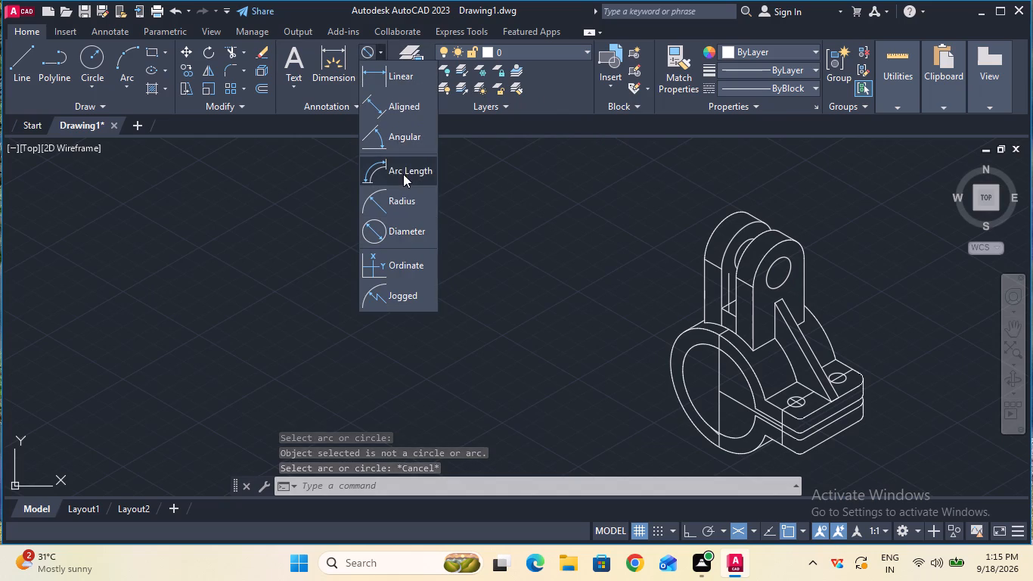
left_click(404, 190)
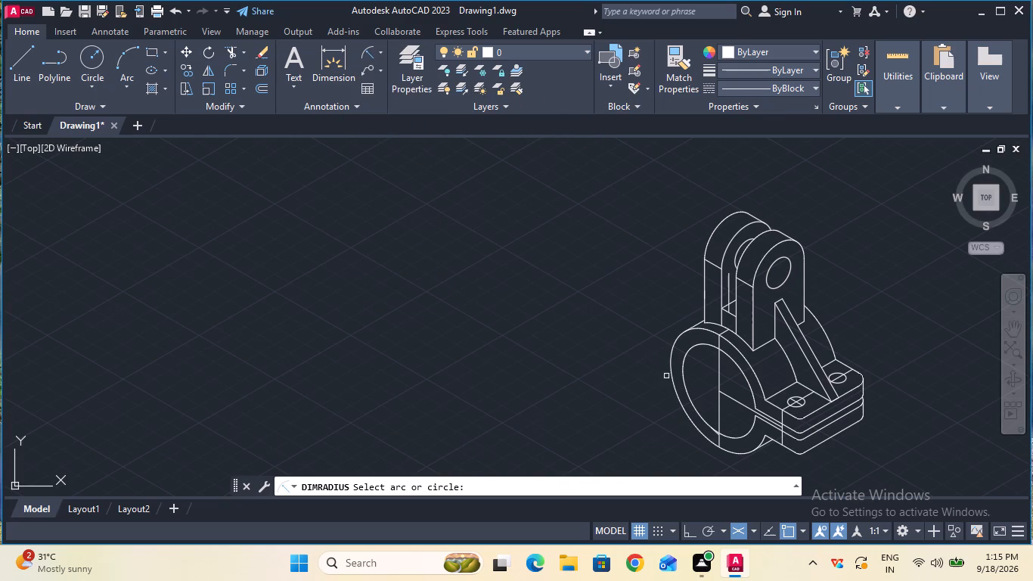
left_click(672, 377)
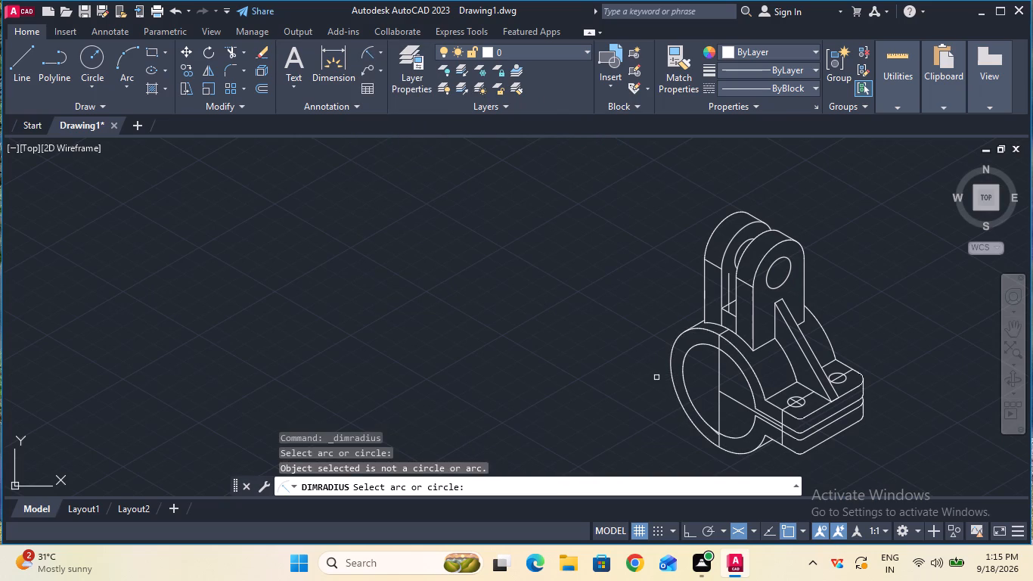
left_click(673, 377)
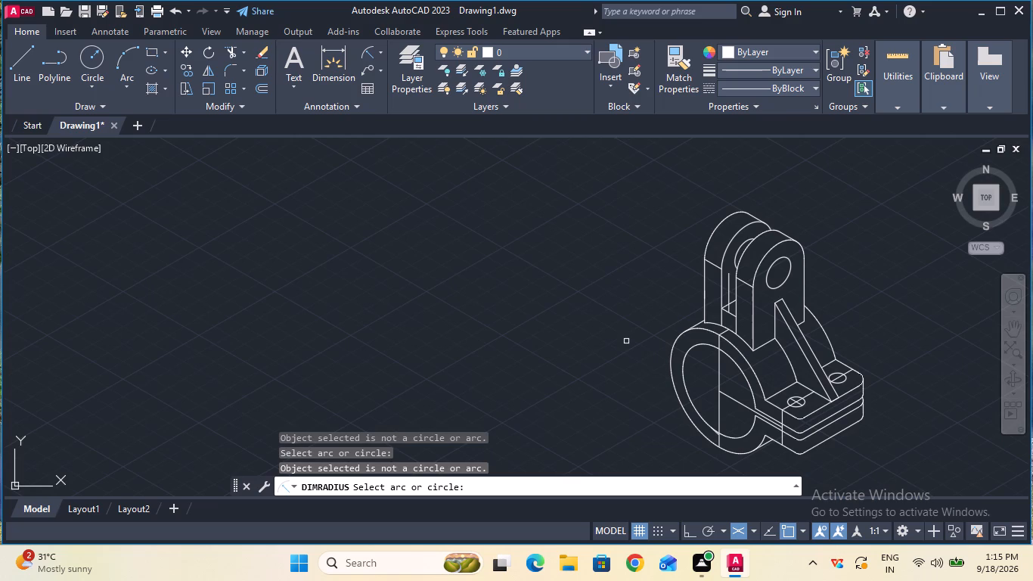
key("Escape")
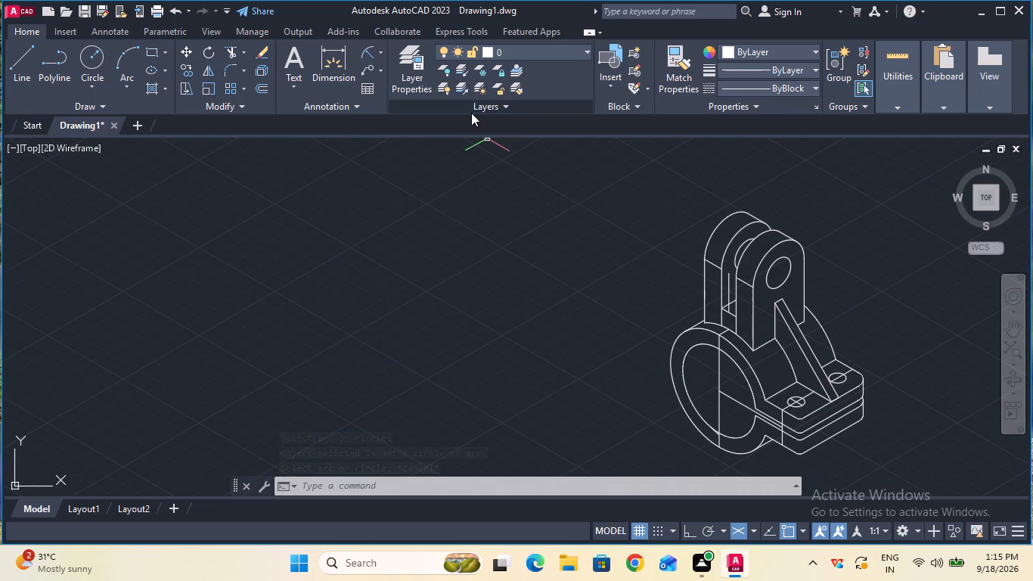
Add an aligned dimension to the front plate's vertical slot-side edge, placing the dimension line outside the upright beyond the rear plate.
left_click(375, 50)
left_click(381, 51)
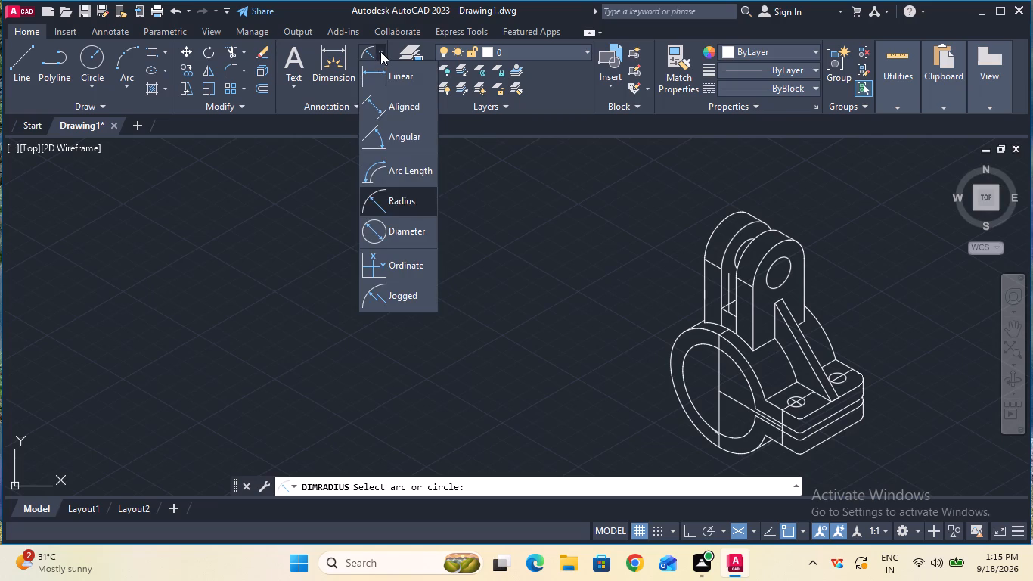
left_click(386, 101)
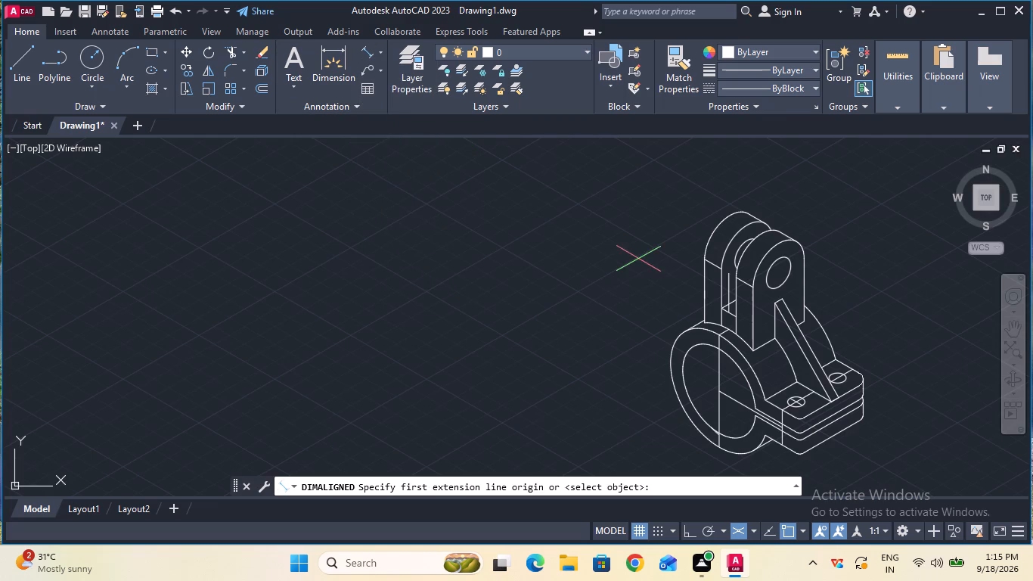
left_click(737, 280)
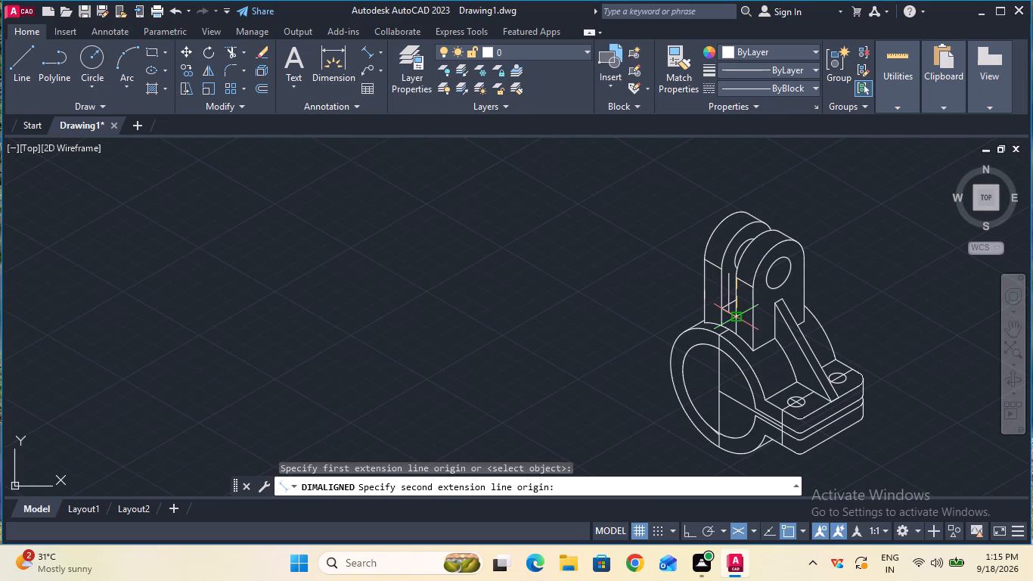
left_click(737, 318)
left_click(669, 318)
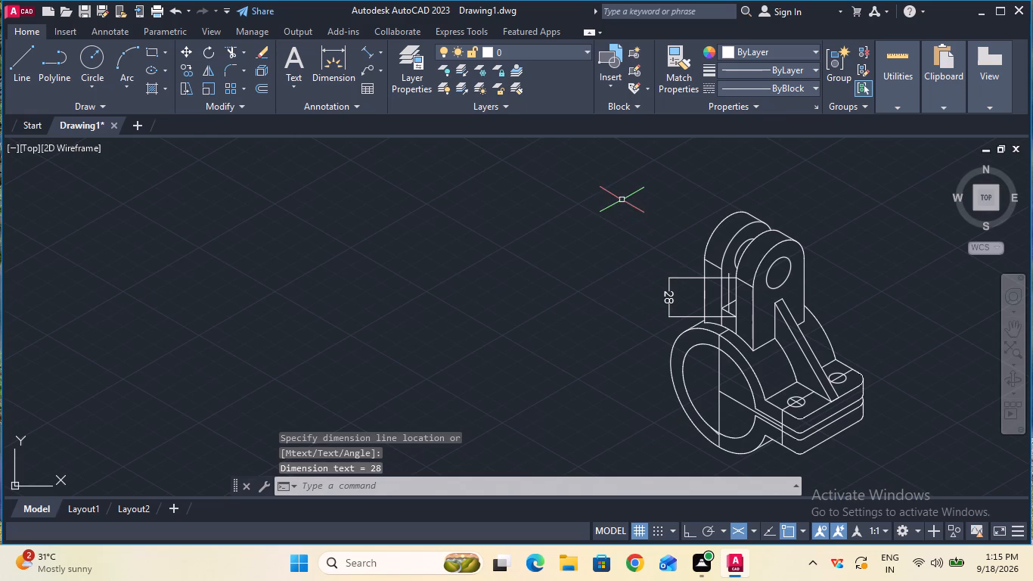
Add aligned dimensions to the thicknesses of the upright's rear and front plates, placing each dimension line just below the measured edge.
left_click(368, 46)
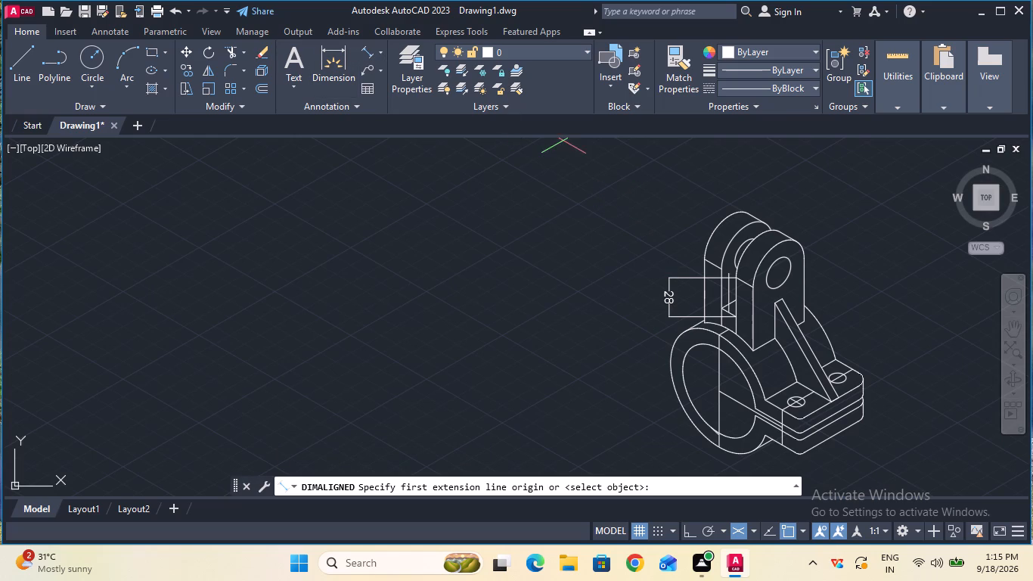
left_click(704, 263)
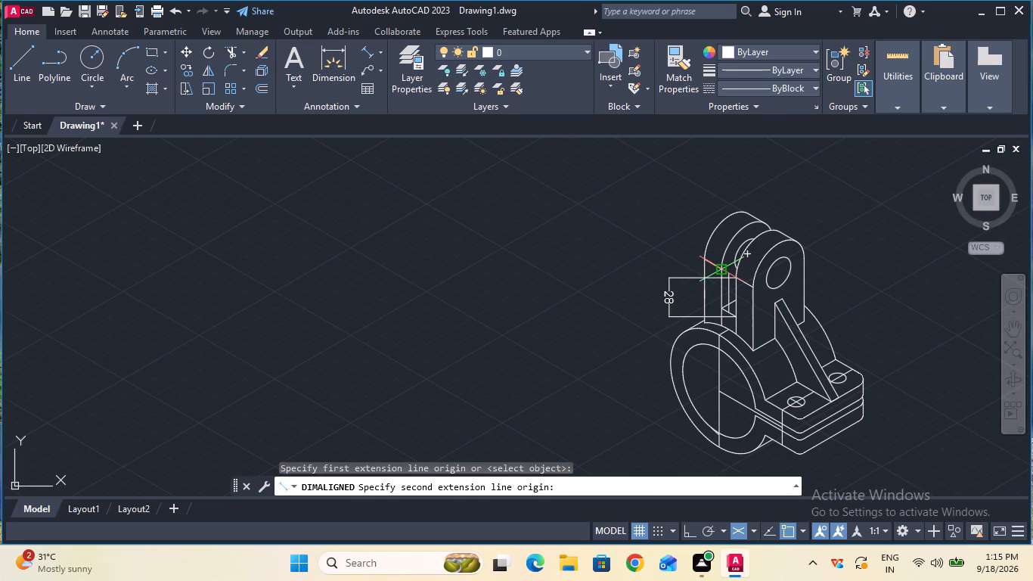
left_click(721, 269)
left_click(684, 269)
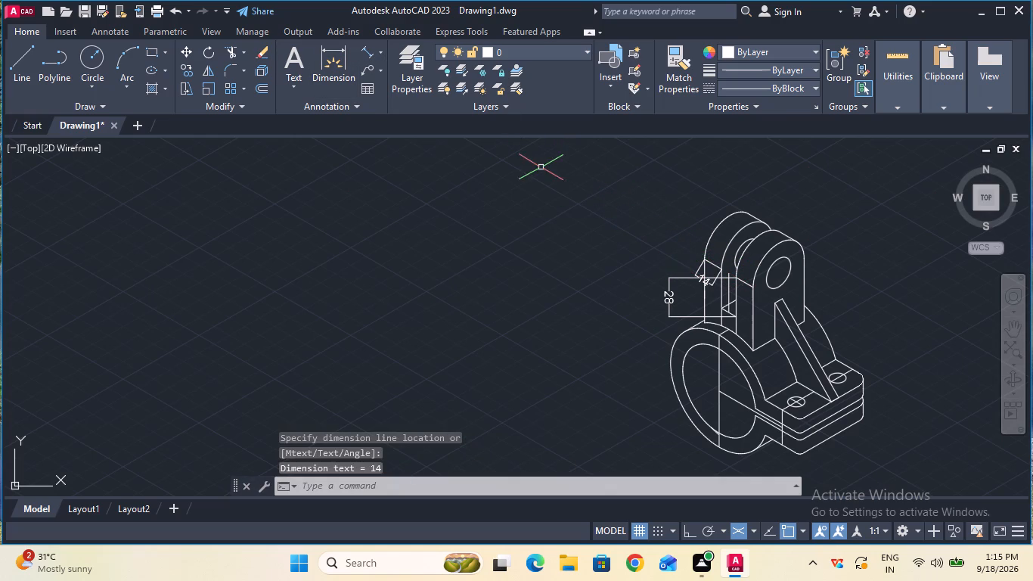
left_click(365, 52)
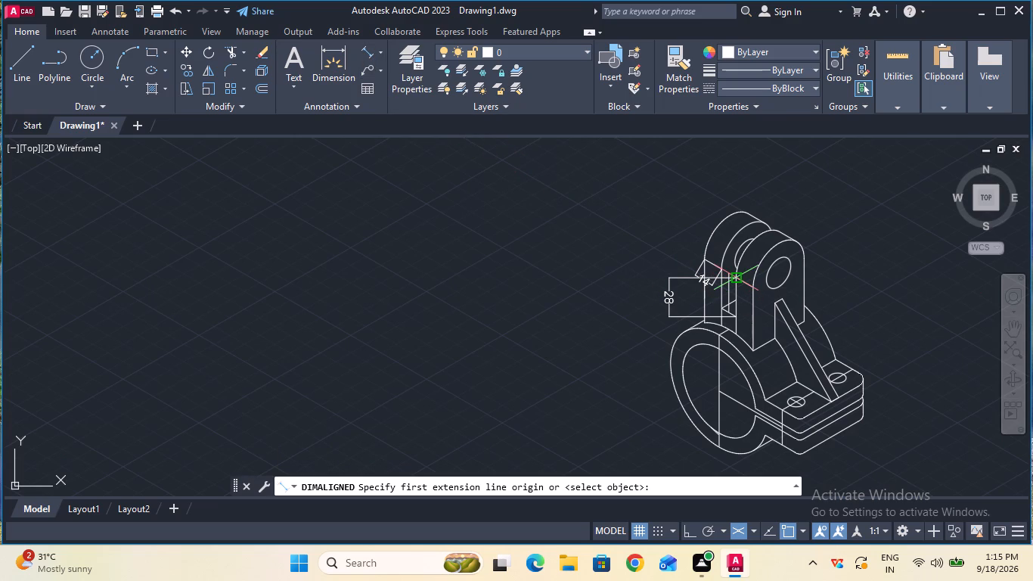
left_click(734, 279)
left_click(755, 287)
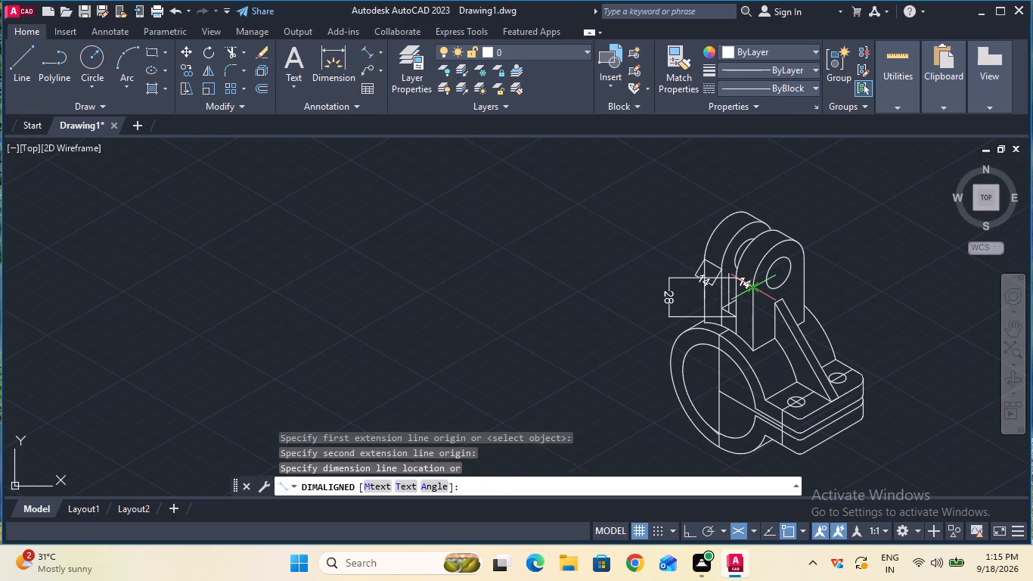
left_click(746, 306)
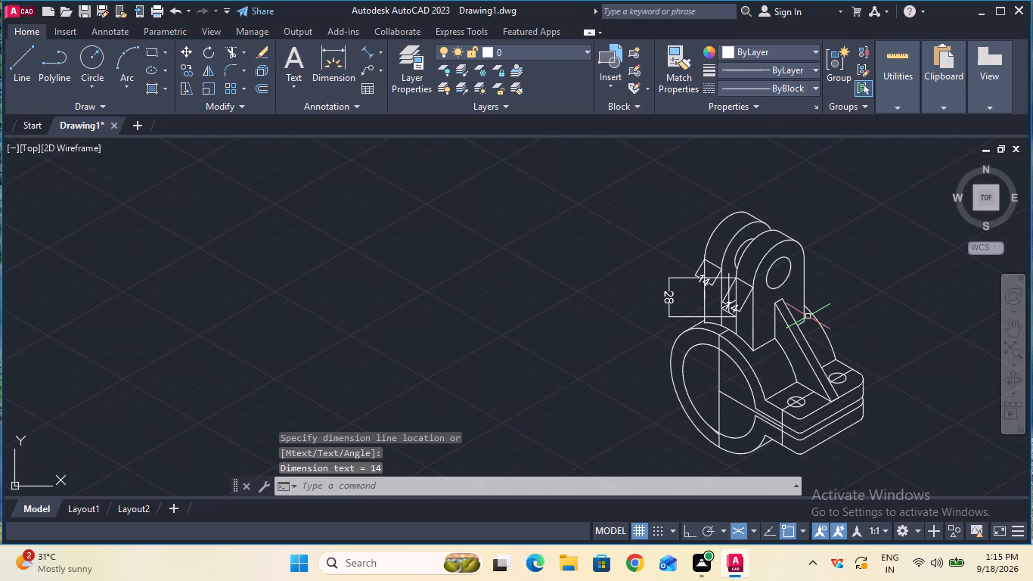
Add an aligned dimension to the upper lug's inner edge between the clamp ring and the rib, offset toward the upright.
left_click(368, 57)
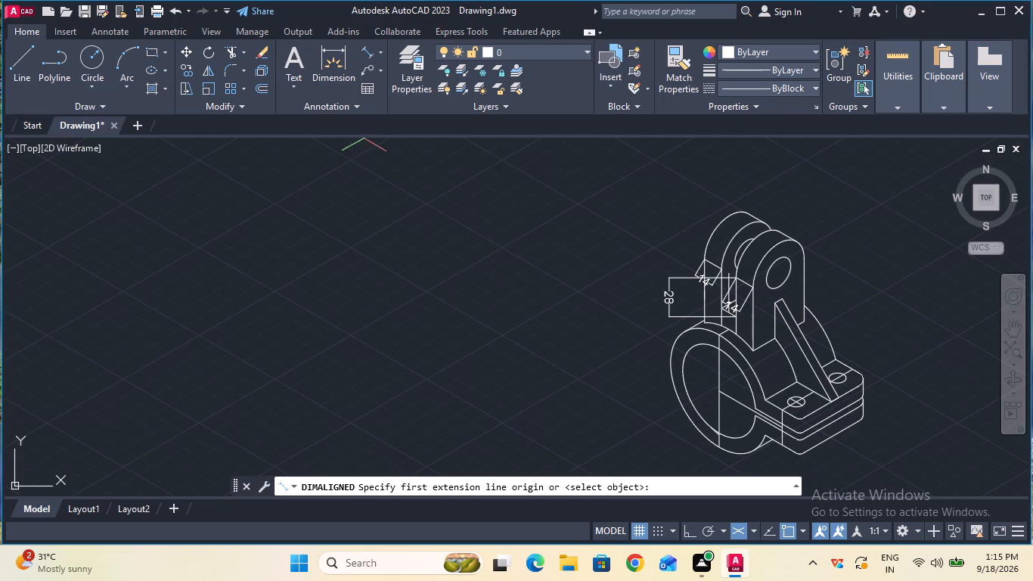
left_click(763, 400)
left_click(800, 381)
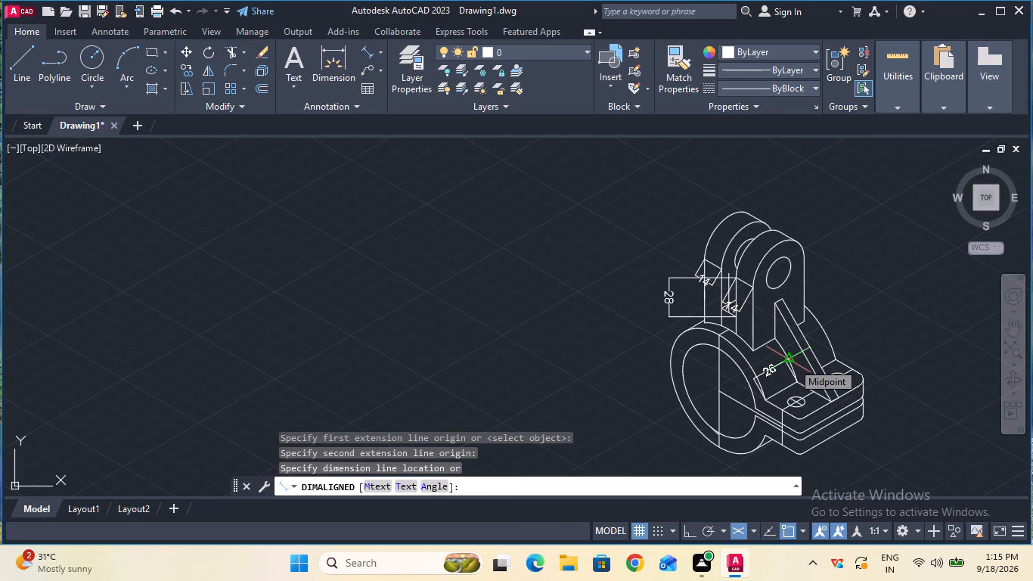
scroll(793, 362, "up", 1, "ctrl")
left_click(793, 362)
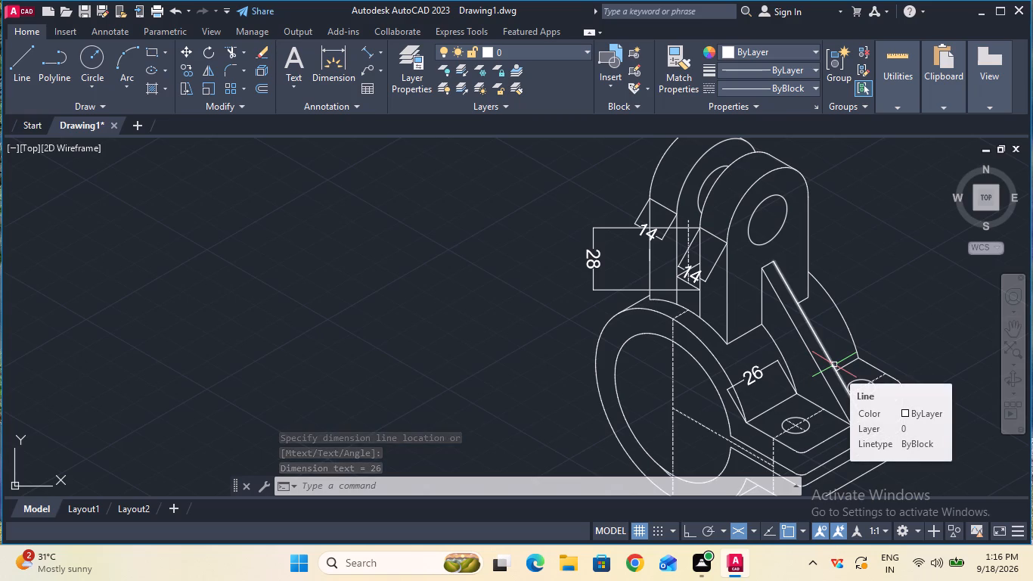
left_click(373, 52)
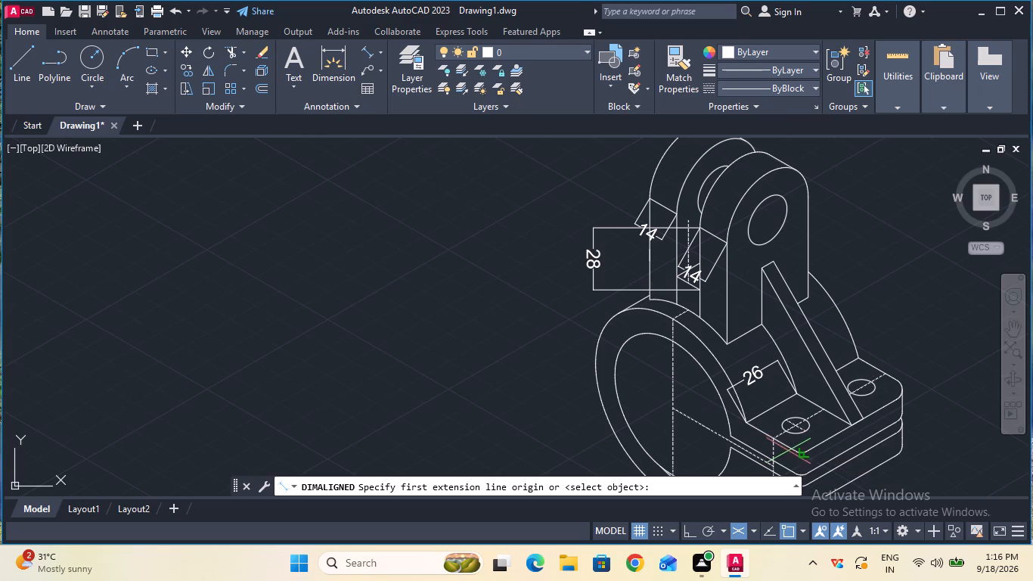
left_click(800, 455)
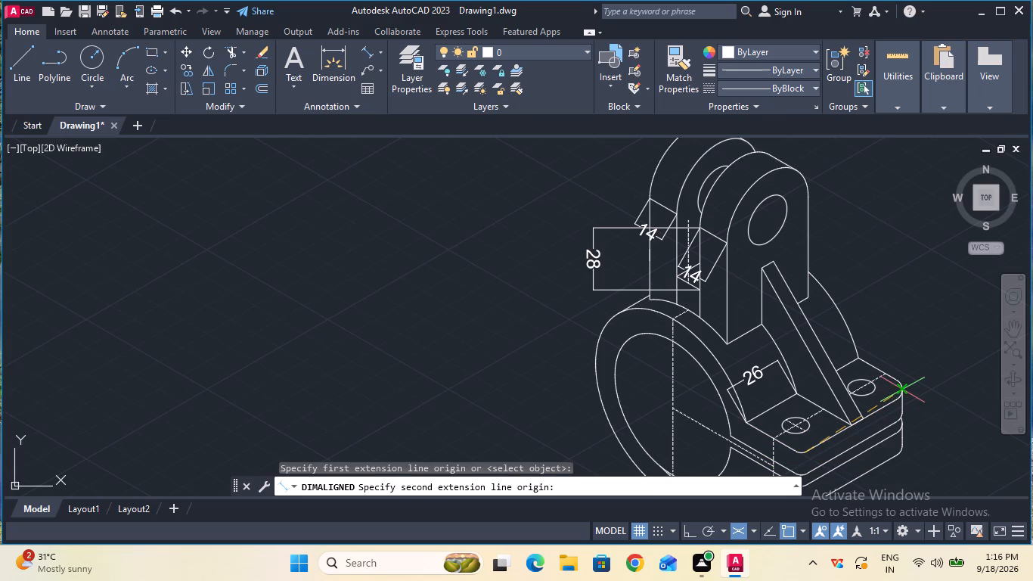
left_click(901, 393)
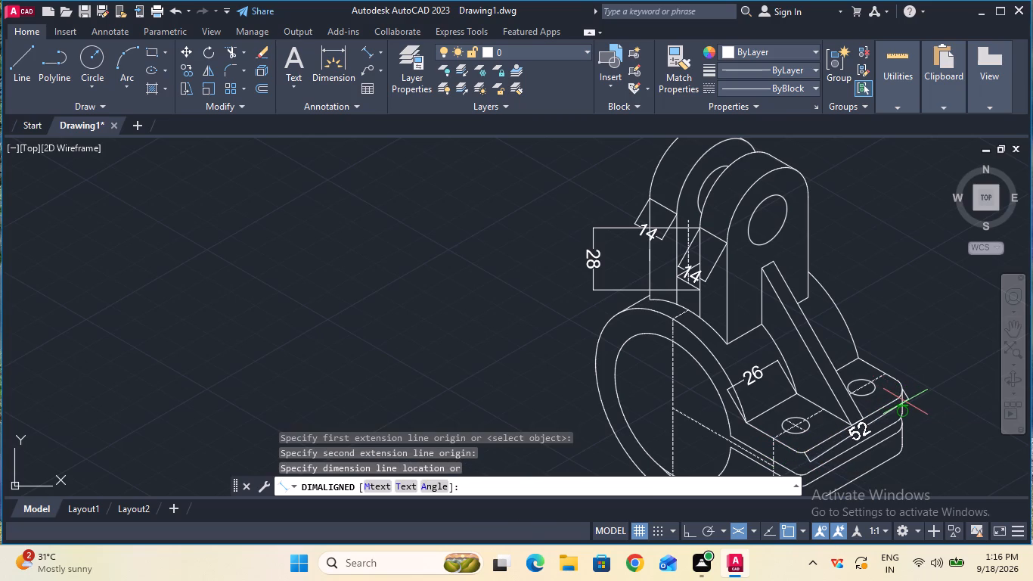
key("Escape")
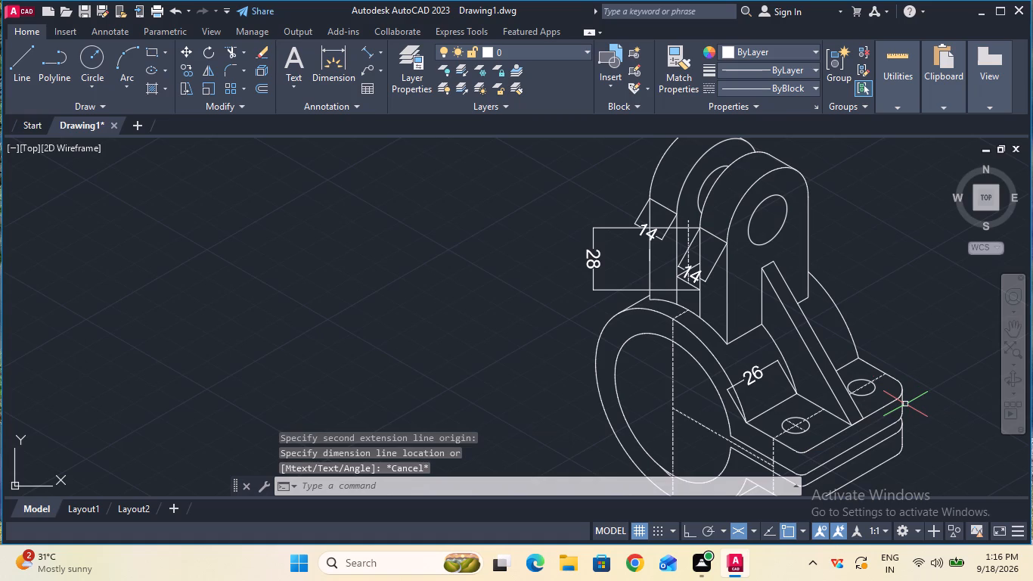
Add an aligned dimension across the lug's full width between the ends of the hole centreline, placing it beyond the lug's outer edge.
left_click(365, 54)
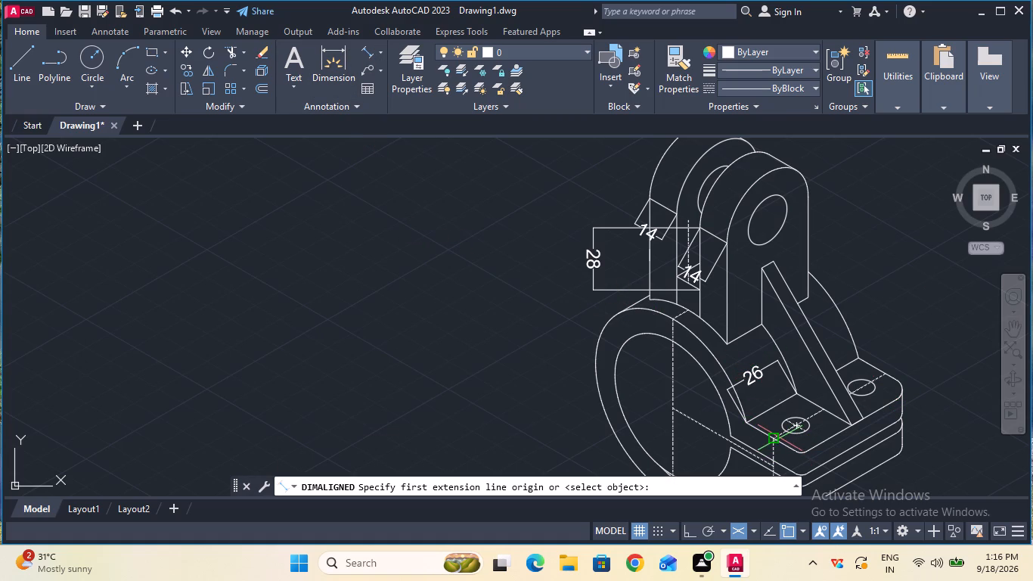
left_click(774, 441)
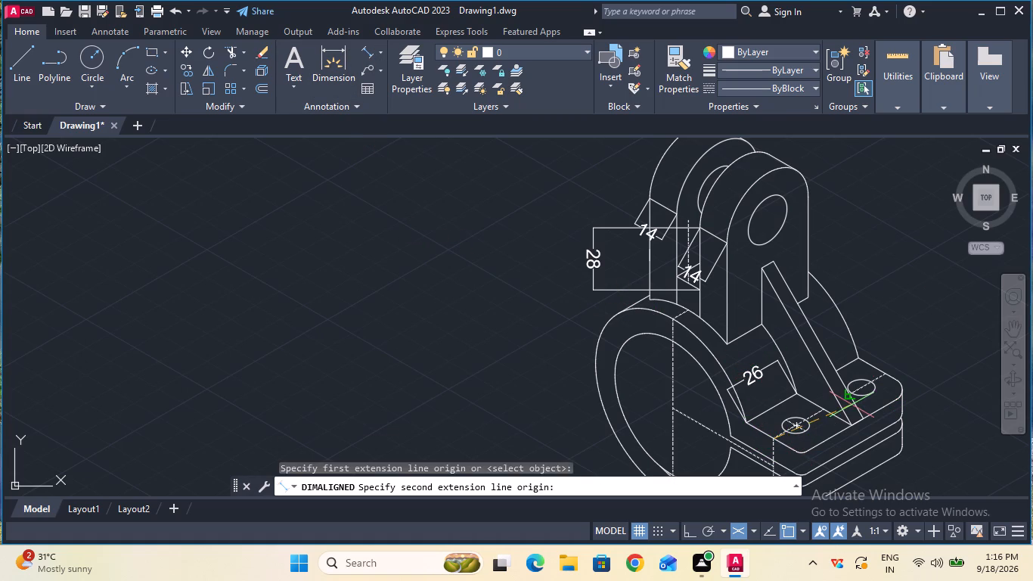
left_click(886, 373)
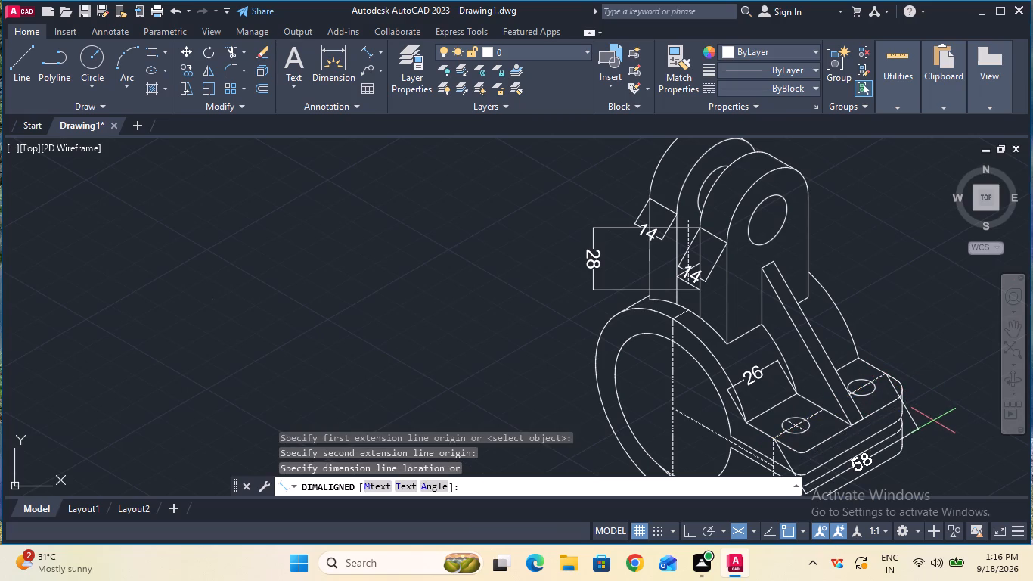
left_click(933, 421)
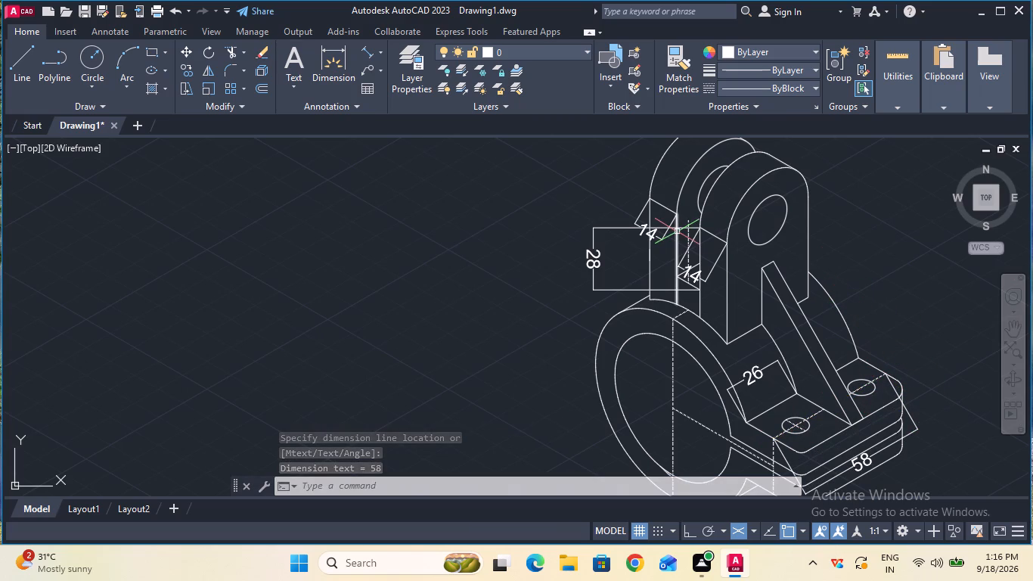
Add an aligned dimension from the clamp ring's centre to the lug-hole centreline, placing the dimension line just below the ring's axis line.
left_click(363, 51)
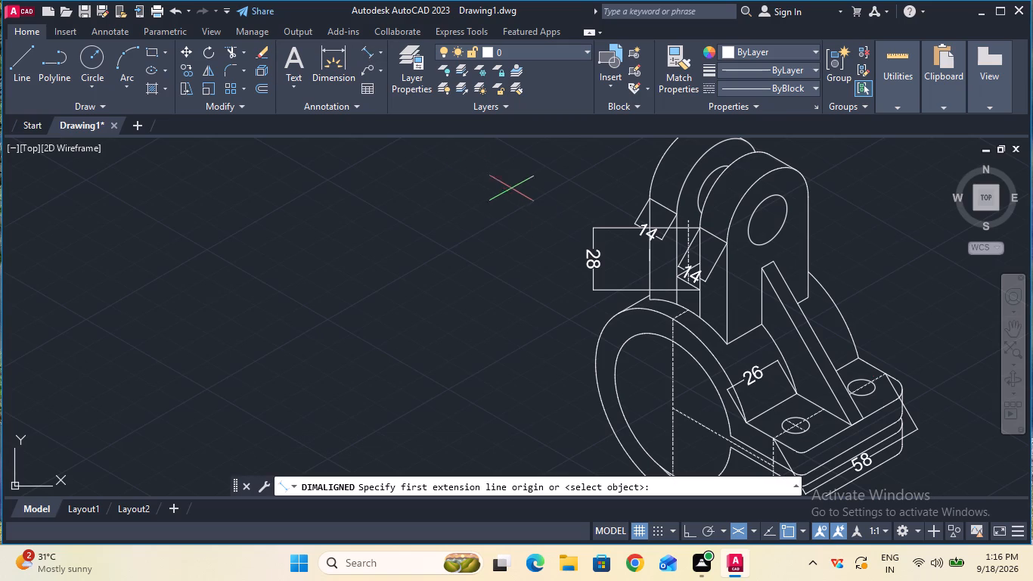
left_click(672, 411)
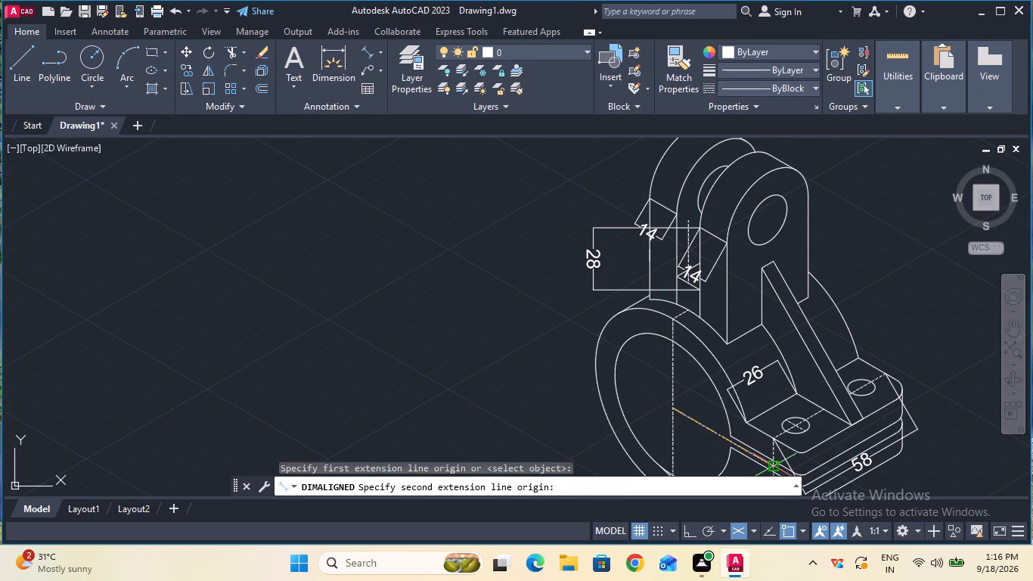
left_click(776, 467)
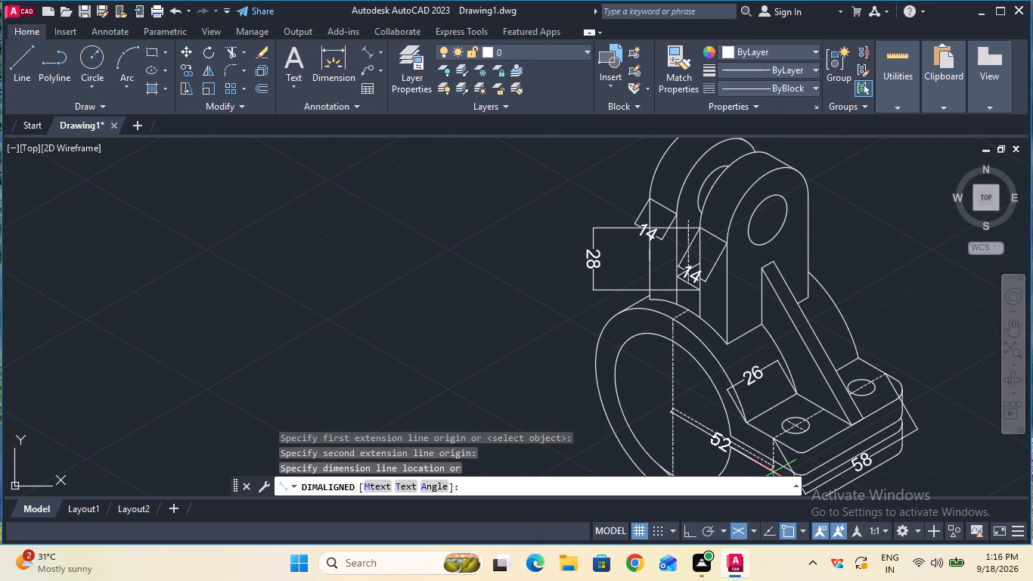
left_click(731, 472)
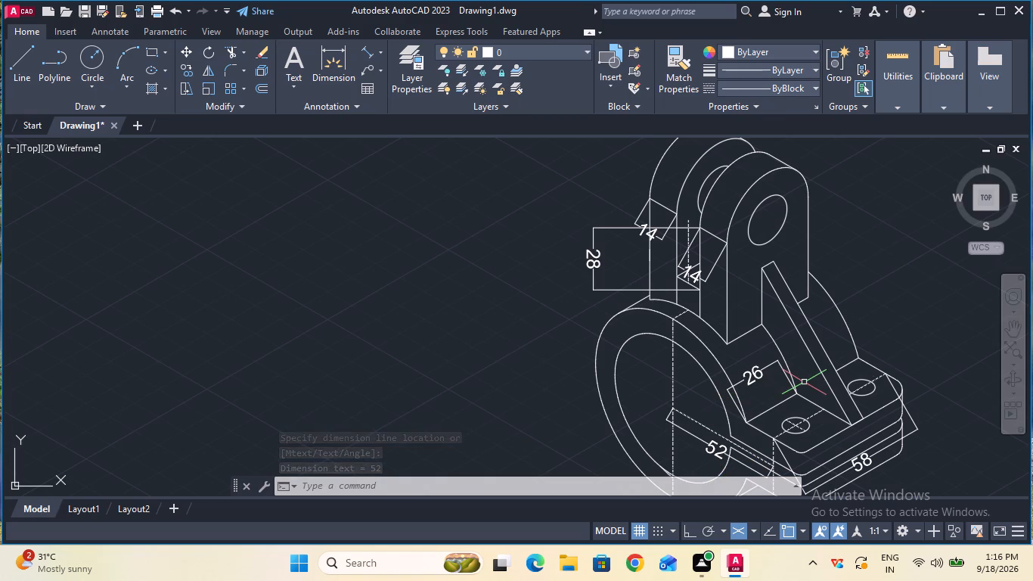
Select the entire clamp drawing with its dimensions and join its linework.
scroll(804, 382, "down", 2, "ctrl")
scroll(804, 382, "up", 1, "ctrl")
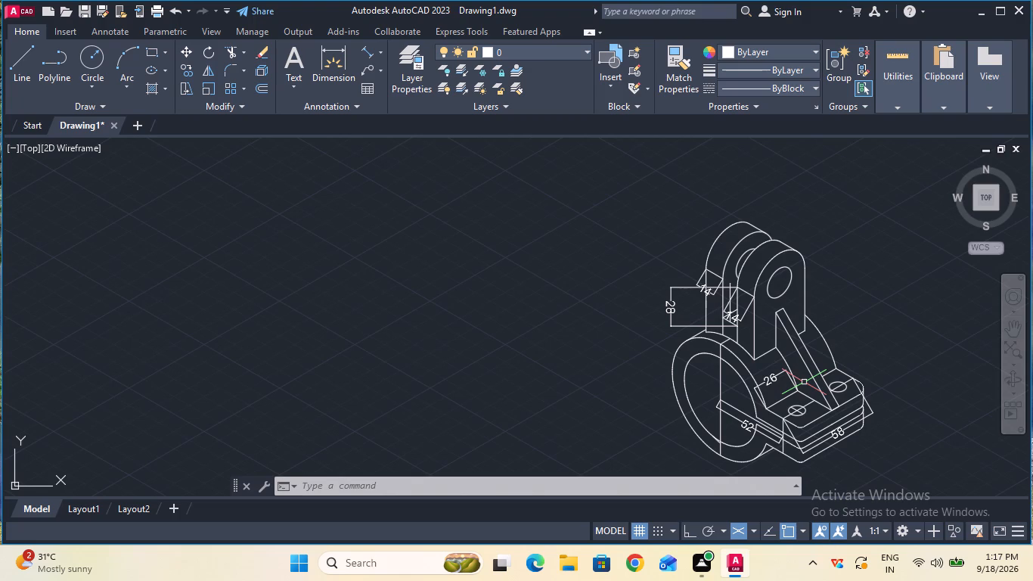
left_click(525, 168)
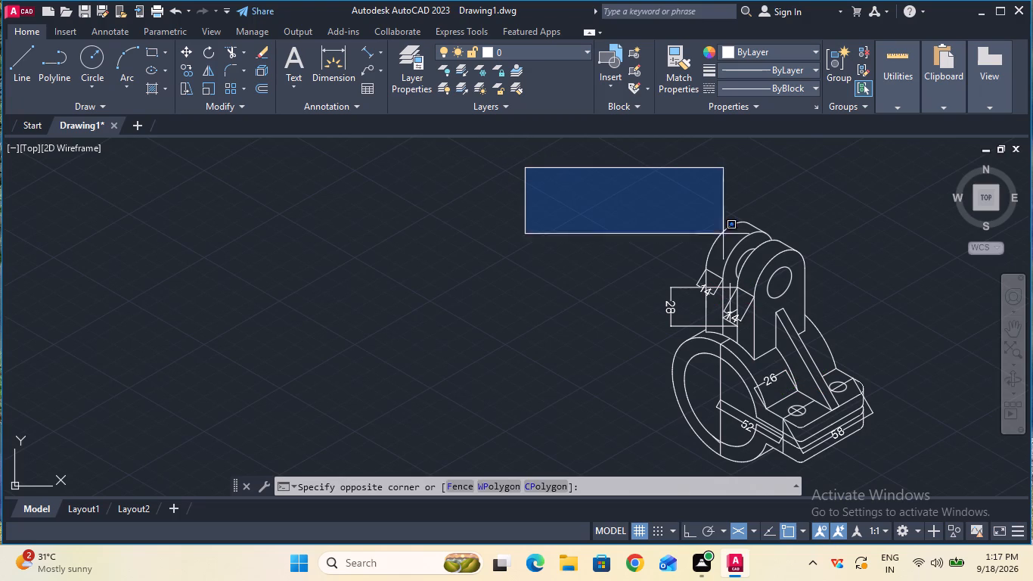
left_click(941, 472)
type("joi")
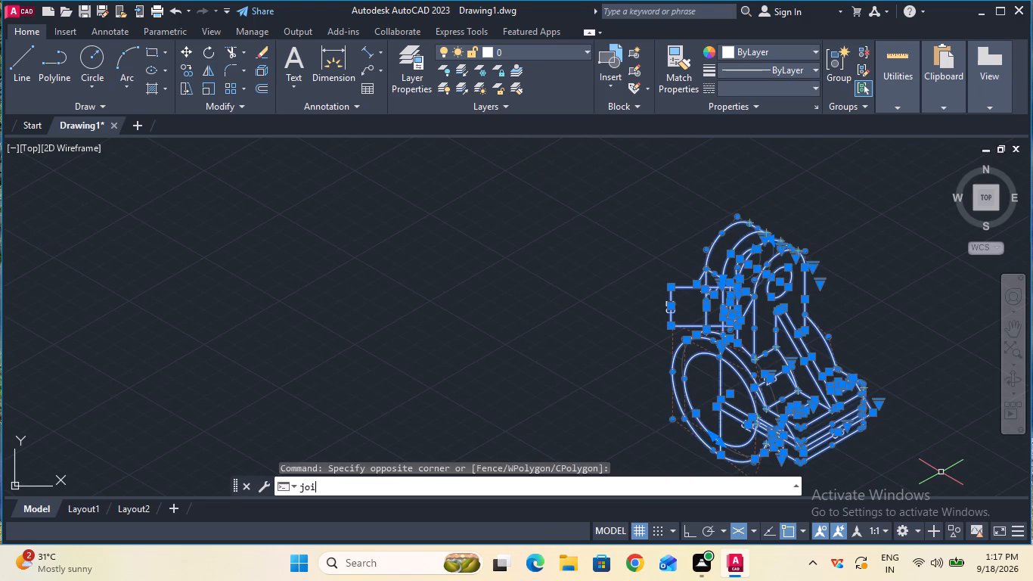
left_click(455, 456)
left_click(317, 457)
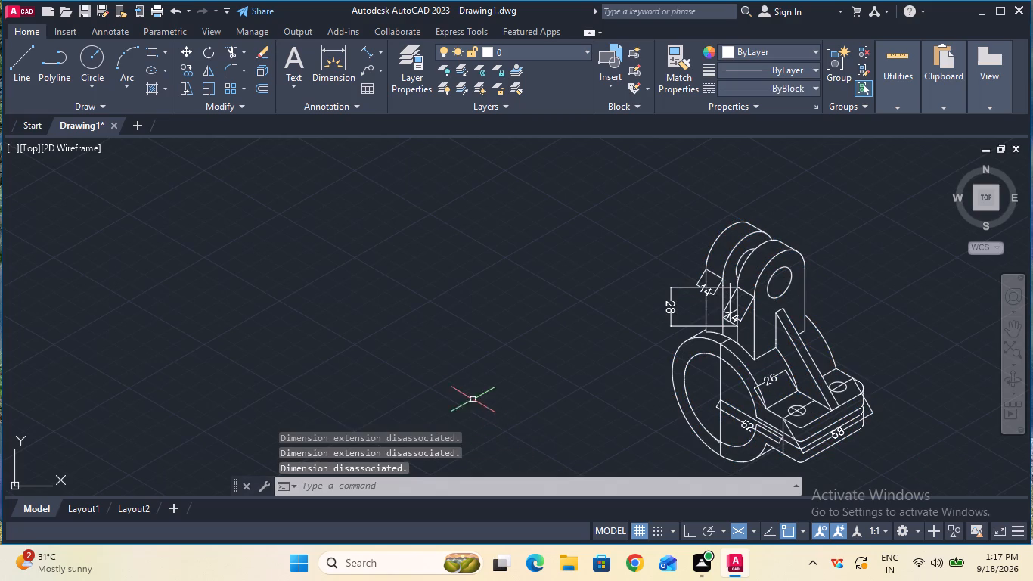
Save the drawing in the Documents folder as Shaft Bracket in AutoCAD 2018 Drawing format.
left_click(84, 15)
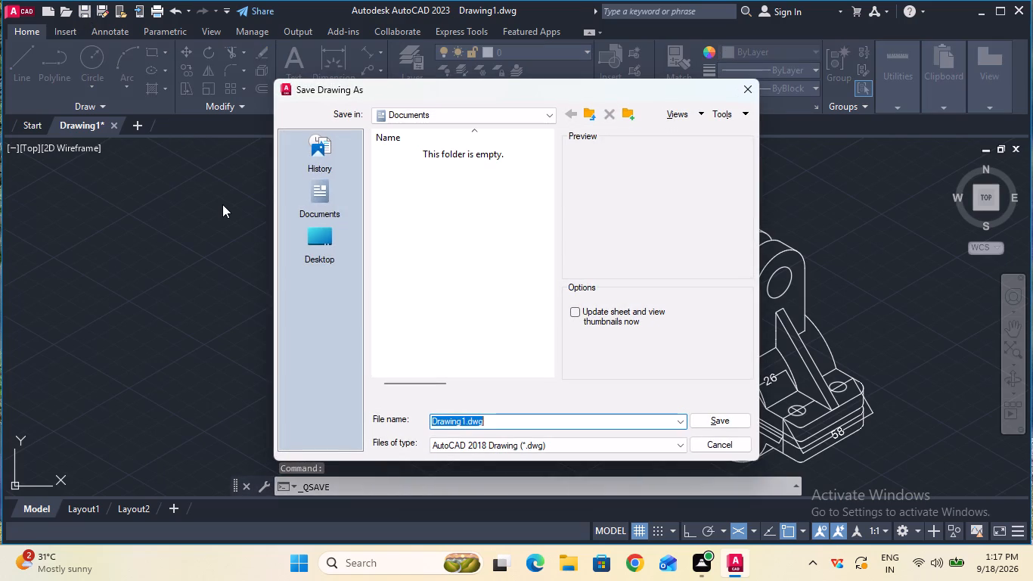
key("BackSpace")
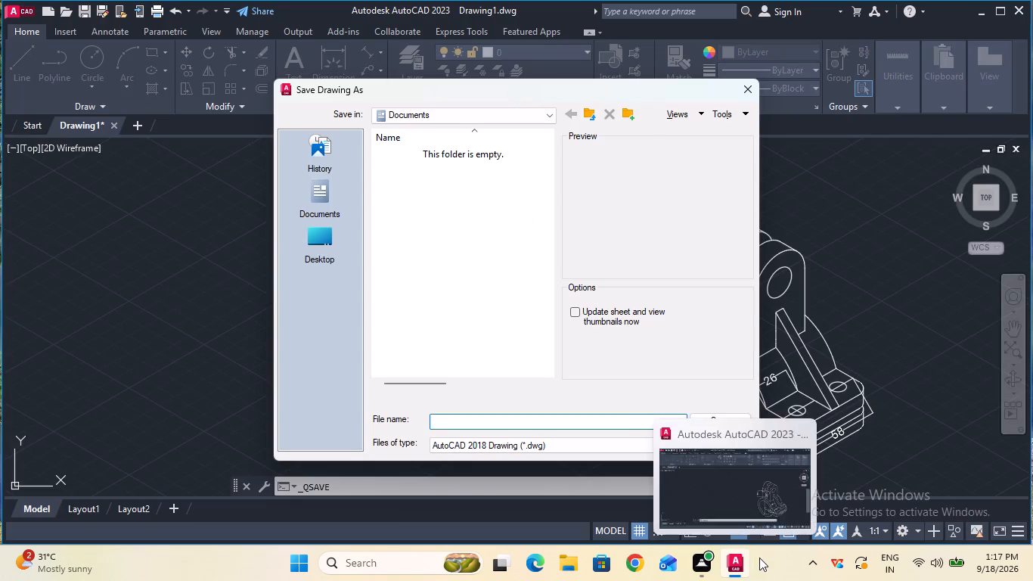
left_click(559, 423)
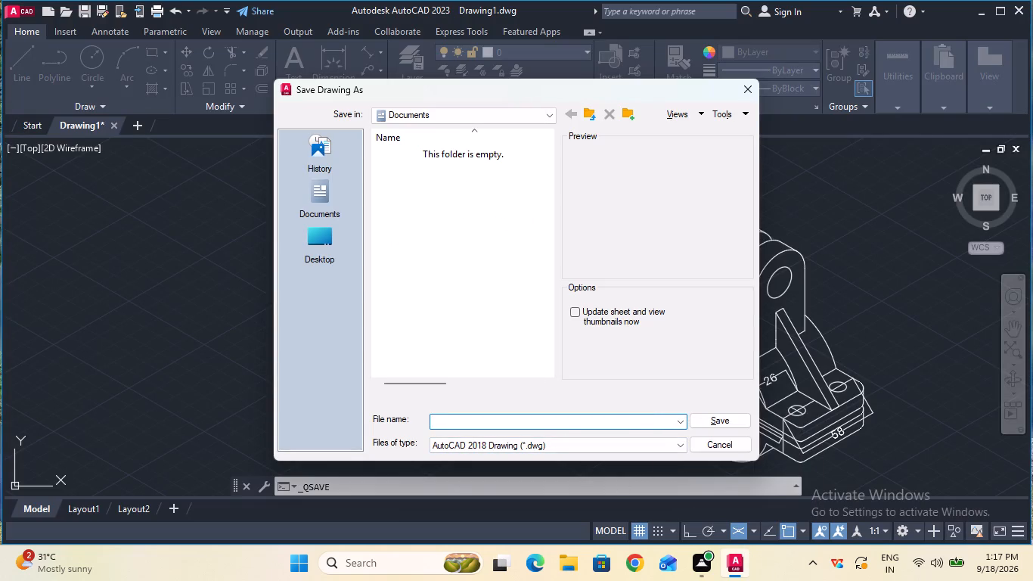
key("s")
key("h")
type("aft")
key("space")
key("b")
type("racket")
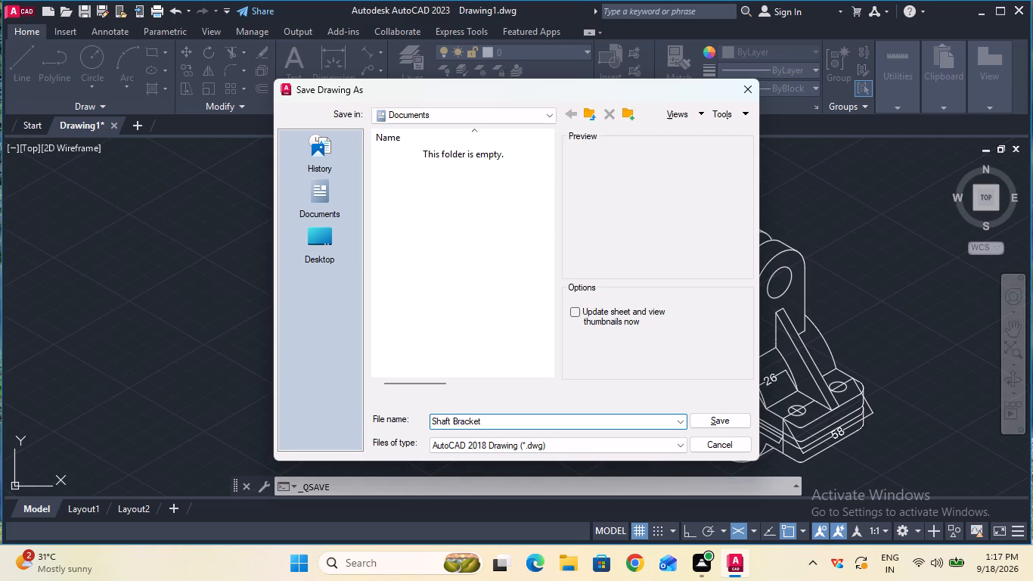
double_click(709, 420)
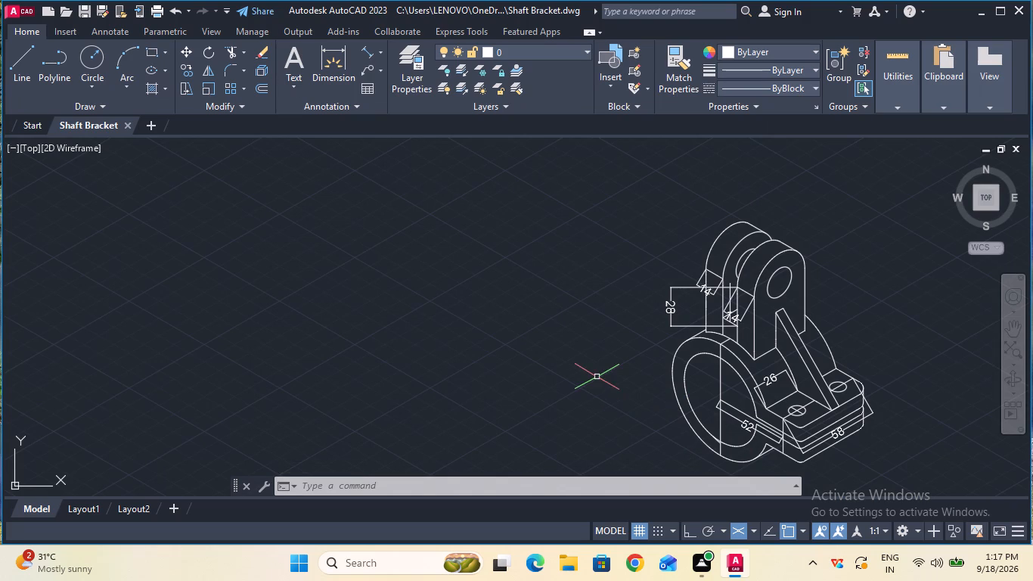
Set up a centred plot on ISO A4 (297.00 x 210.00 MM) paper, with a window around the whole dimensioned clamp as the plot area.
double_click(162, 9)
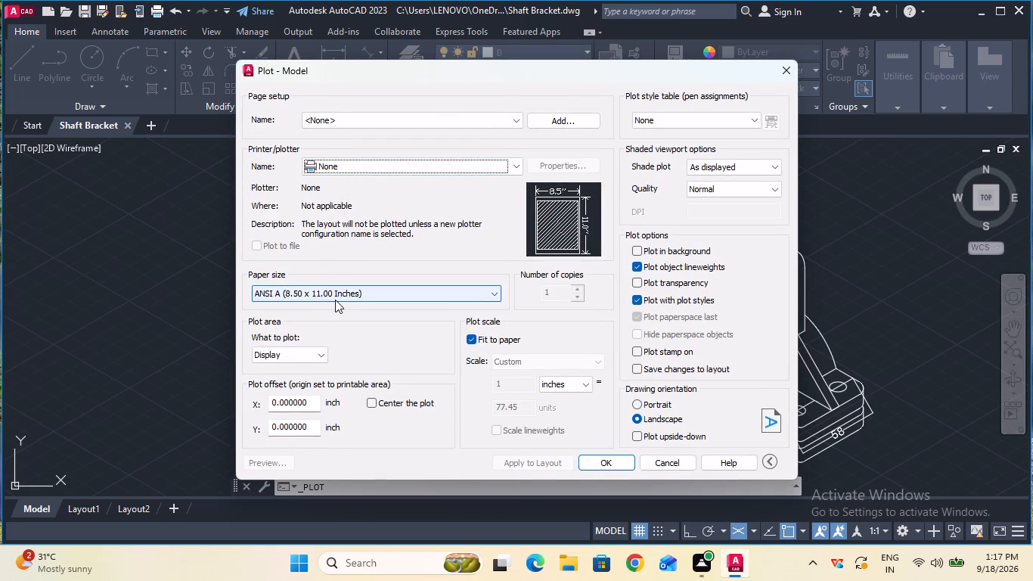
left_click(335, 300)
left_click(331, 191)
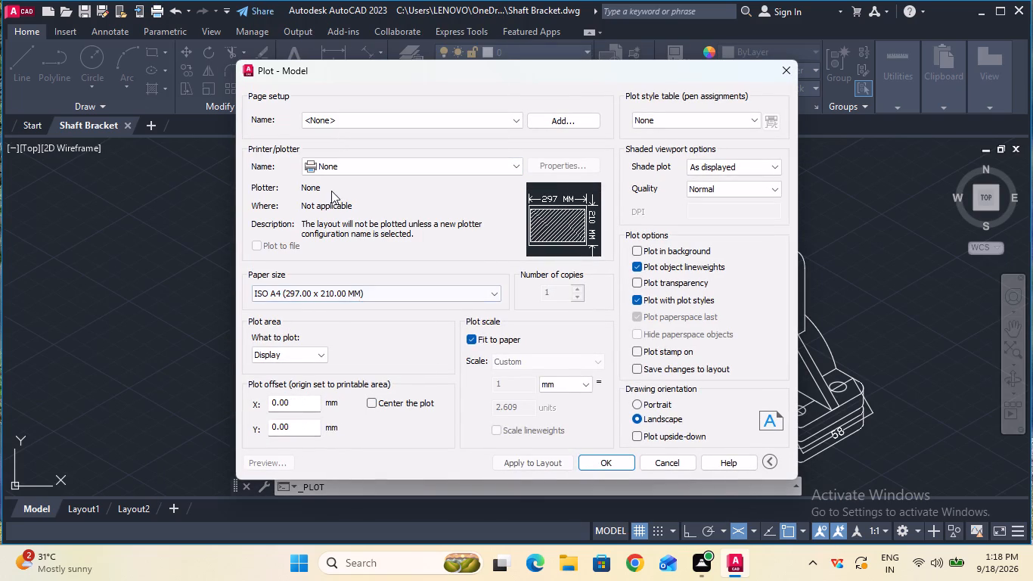
left_click(383, 403)
left_click(312, 354)
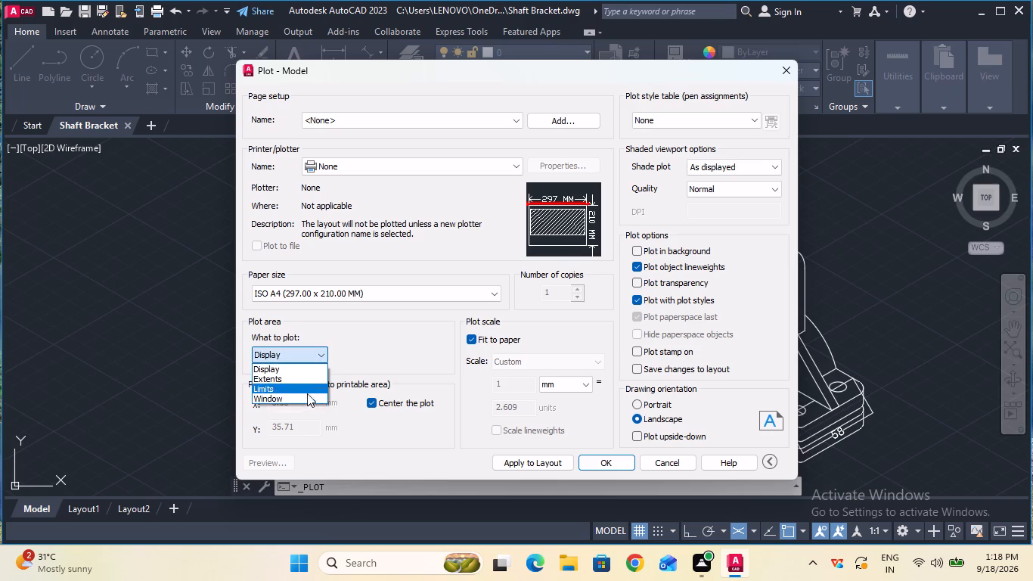
left_click(307, 396)
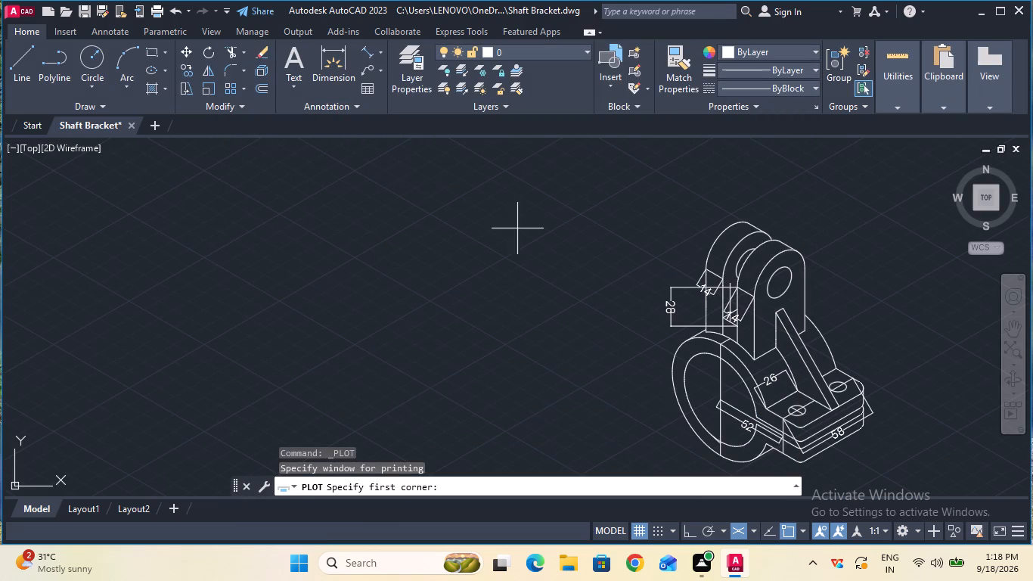
left_click(570, 185)
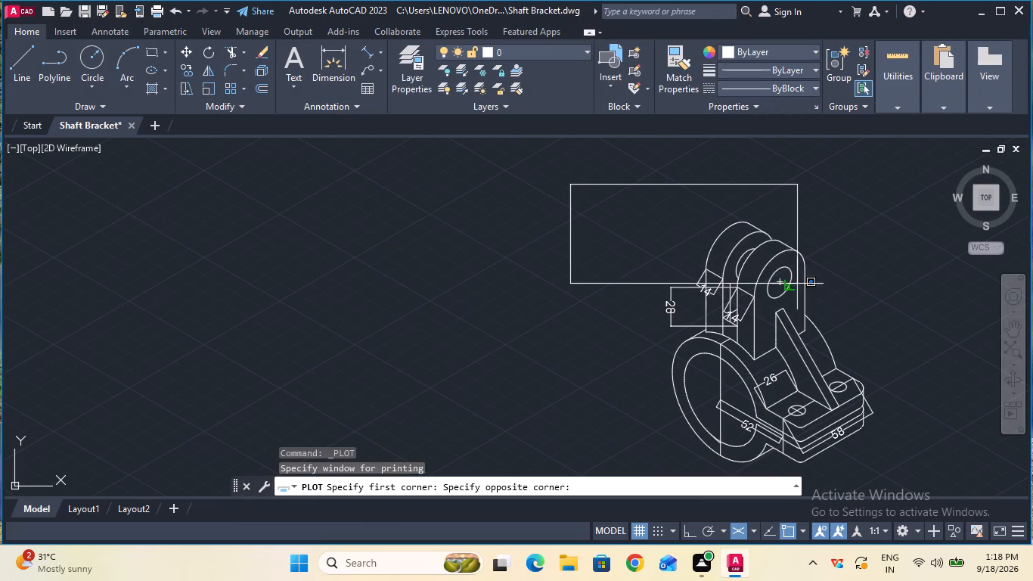
left_click(916, 471)
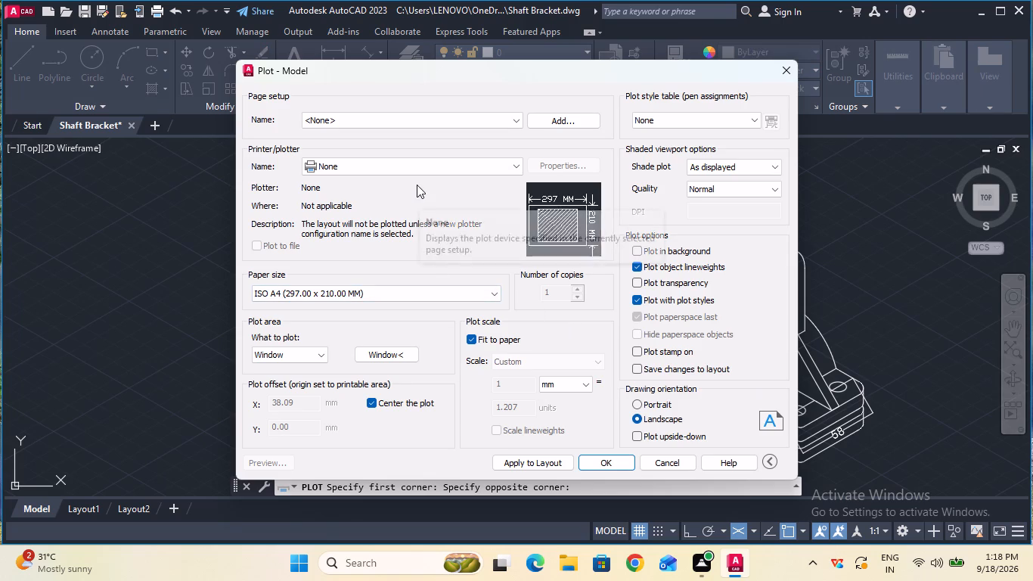
Plot the drawing with DWG To PDF.pc3 to Shaft Bracket-Model.pdf in the Documents folder, and close the opened PDF.
left_click(422, 166)
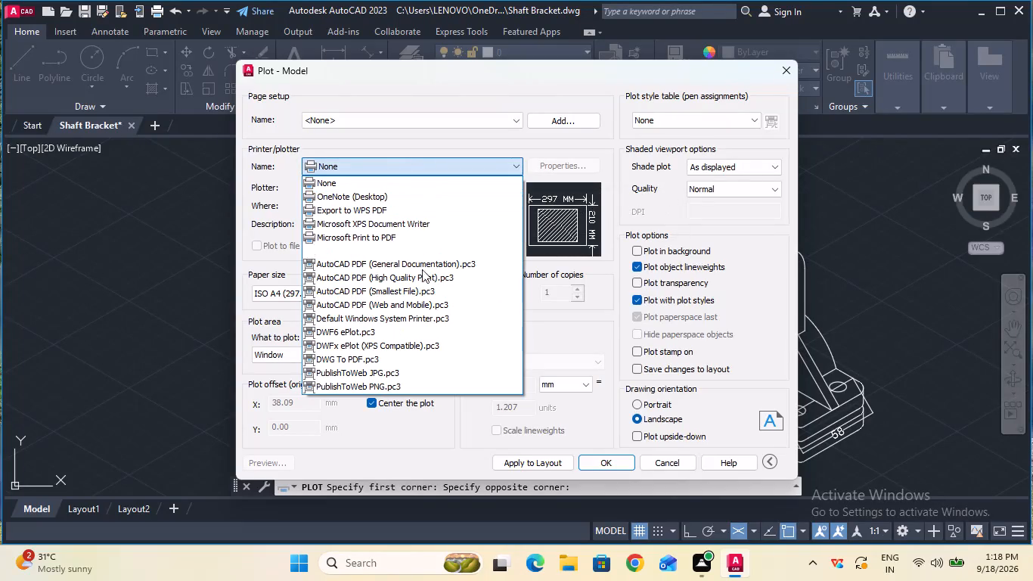
left_click(423, 365)
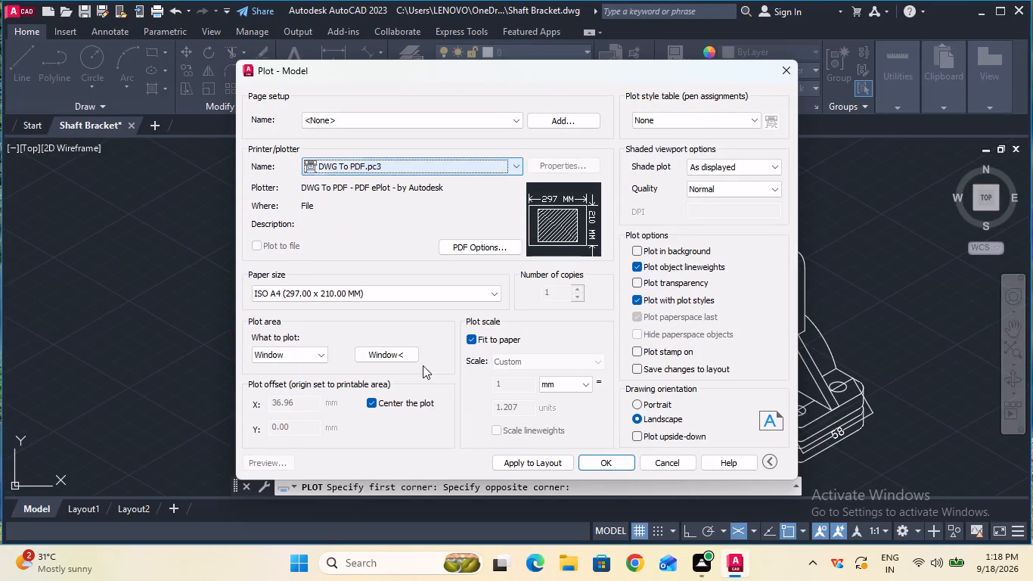
left_click(613, 456)
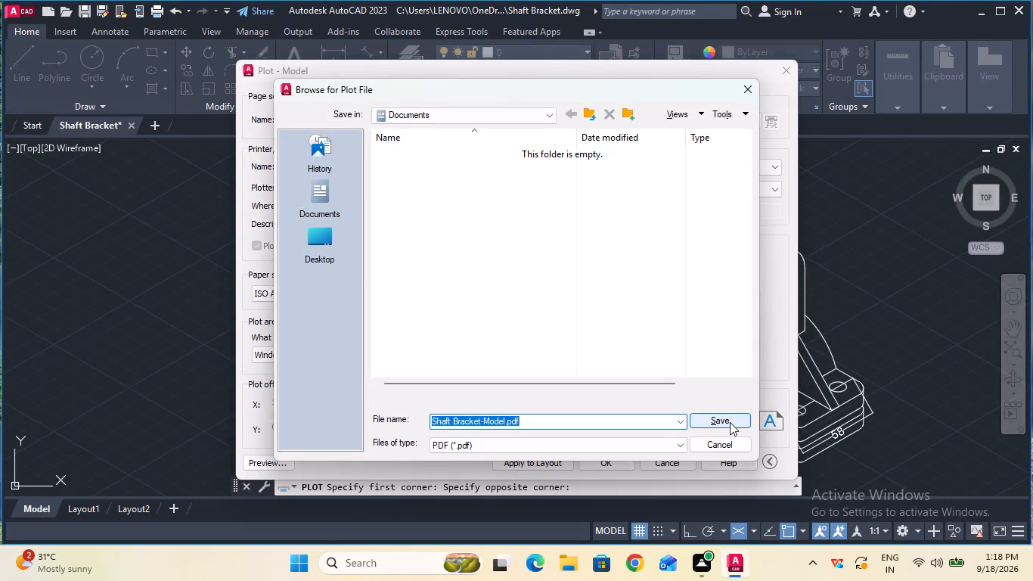
left_click(728, 422)
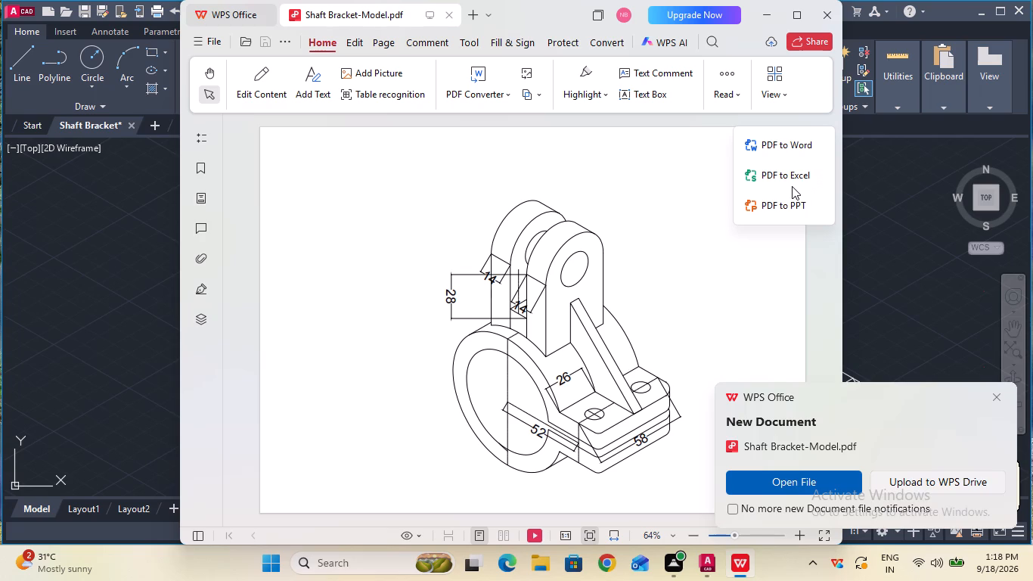
left_click(821, 14)
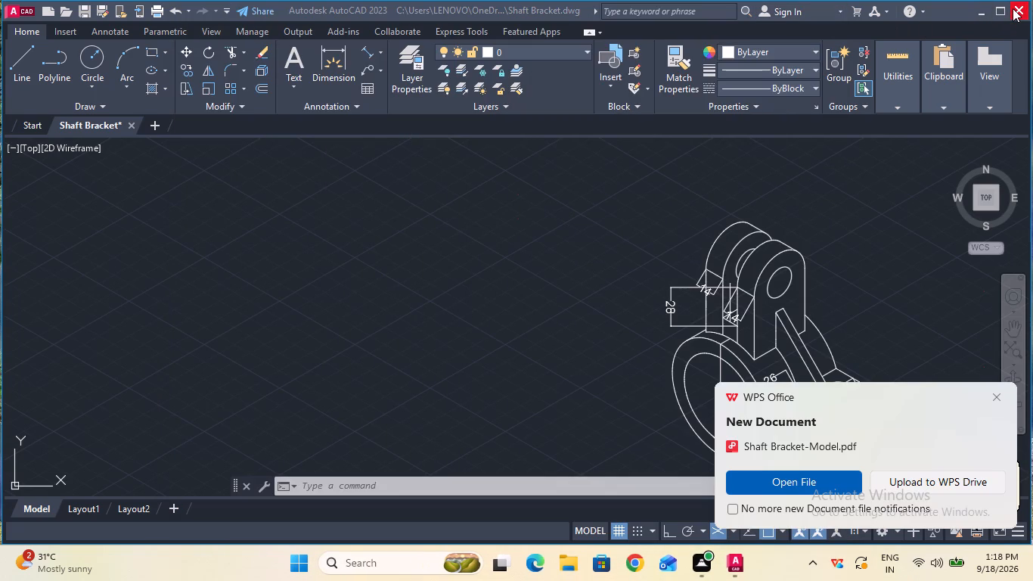
Quit AutoCAD, saving the changes to Shaft Bracket.dwg, and dismiss the WPS Office new-document notification.
left_click(1013, 8)
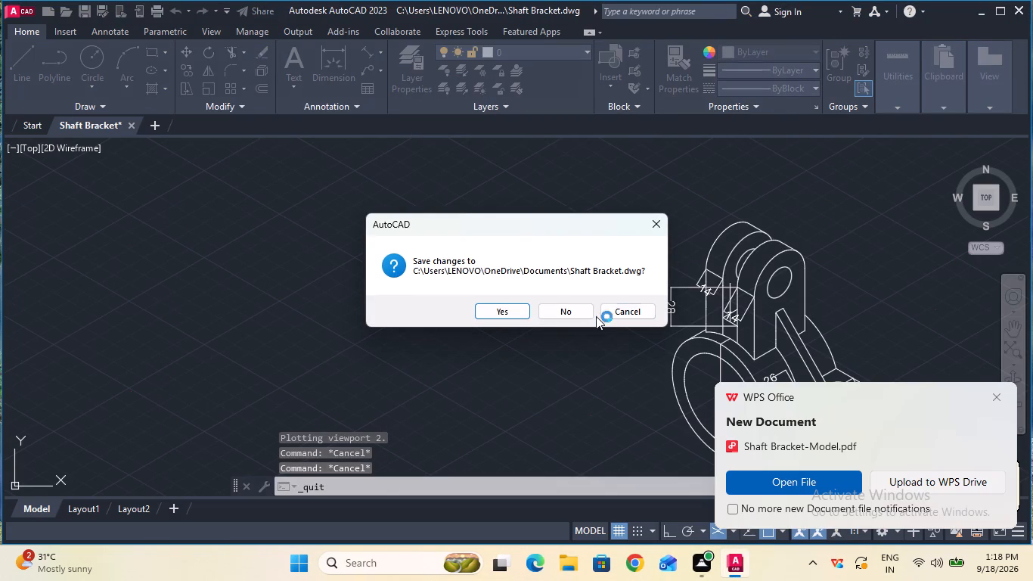
left_click(526, 308)
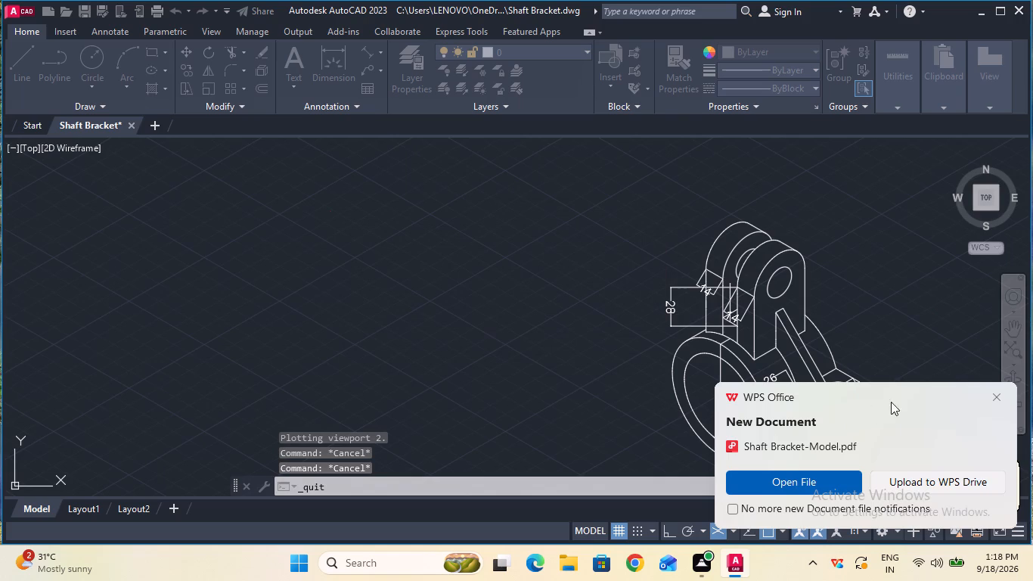
left_click(992, 396)
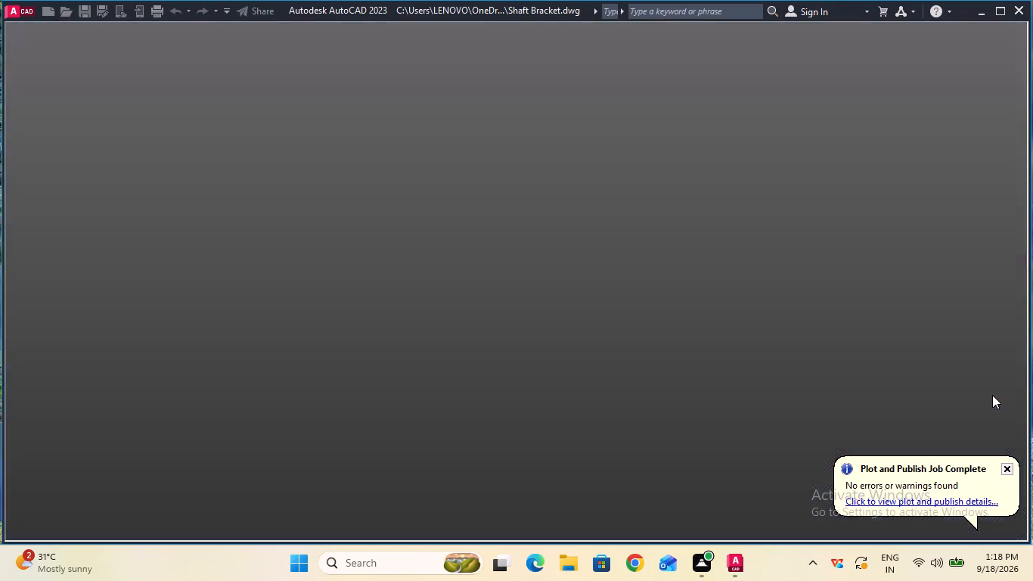